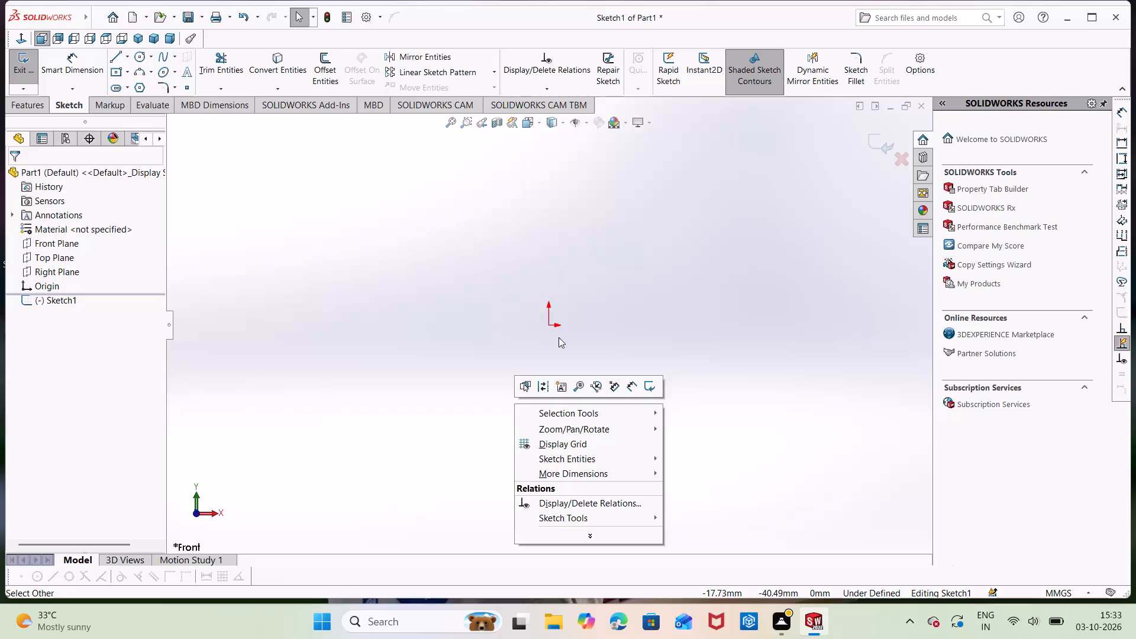
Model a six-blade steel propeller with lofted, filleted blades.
Leave the empty sketch without drawing anything in it.
right_click_drag(718, 299, 583, 334)
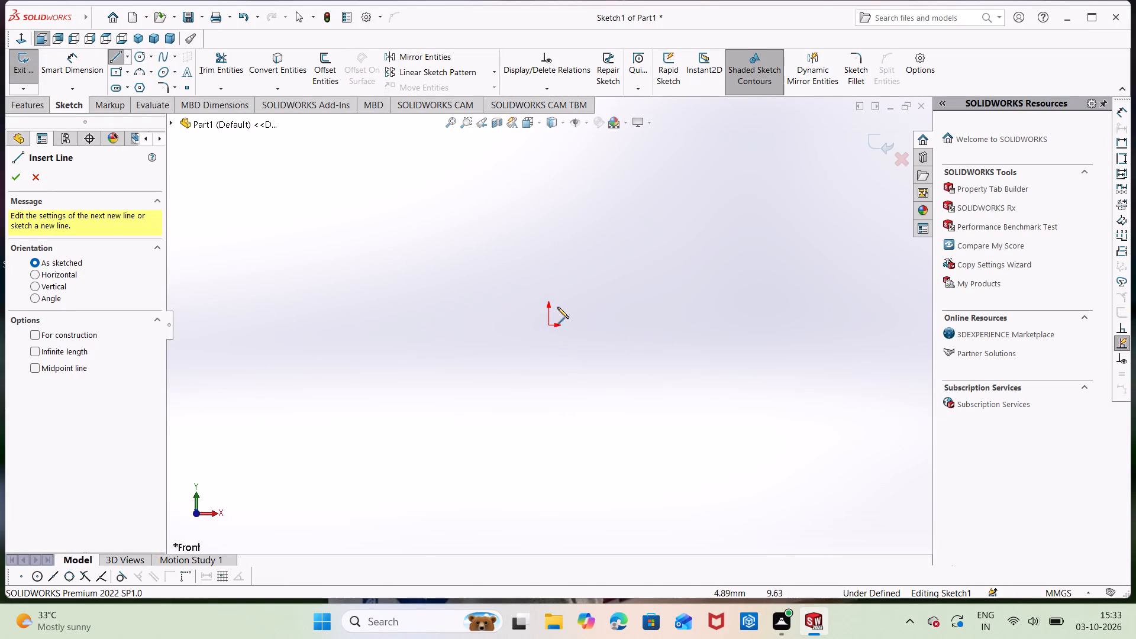
left_click(33, 176)
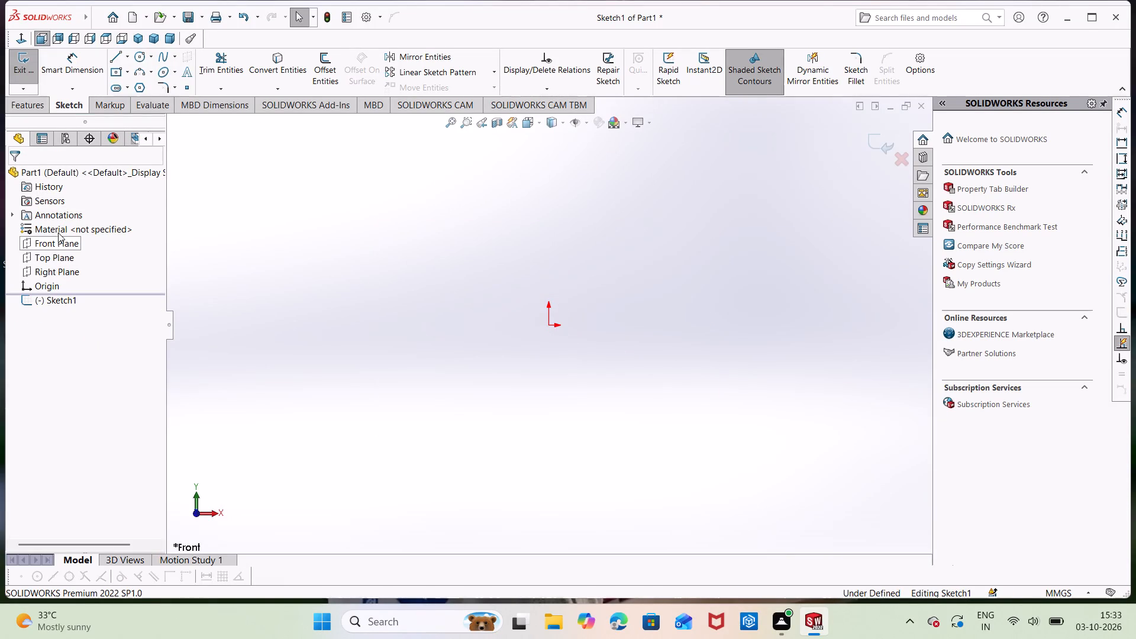
left_click(56, 242)
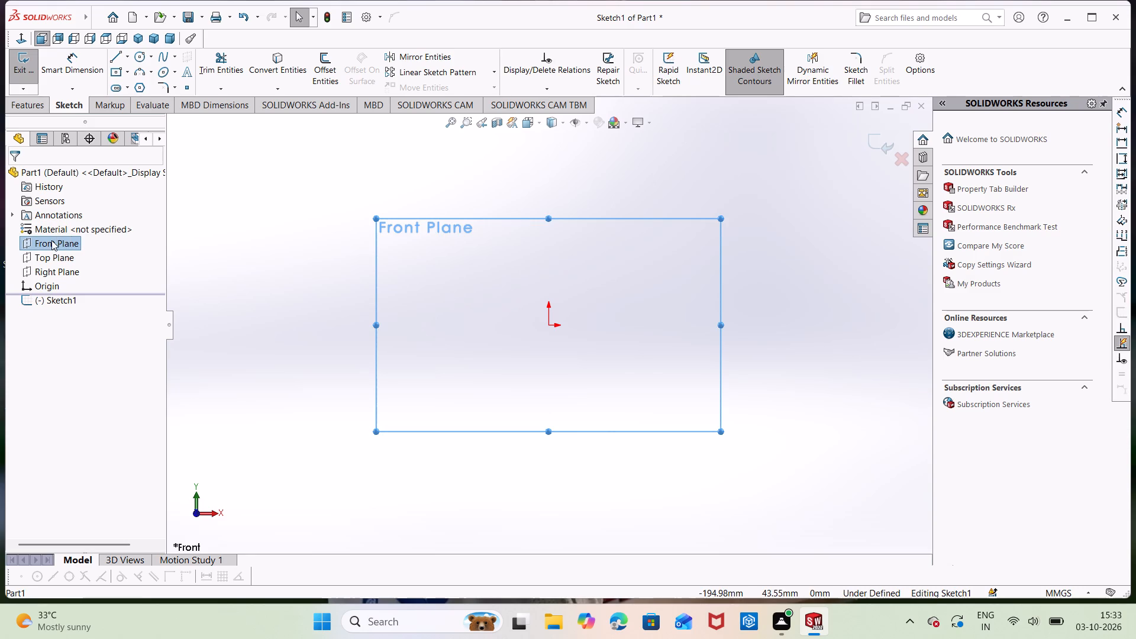
left_click(51, 240)
left_click(57, 224)
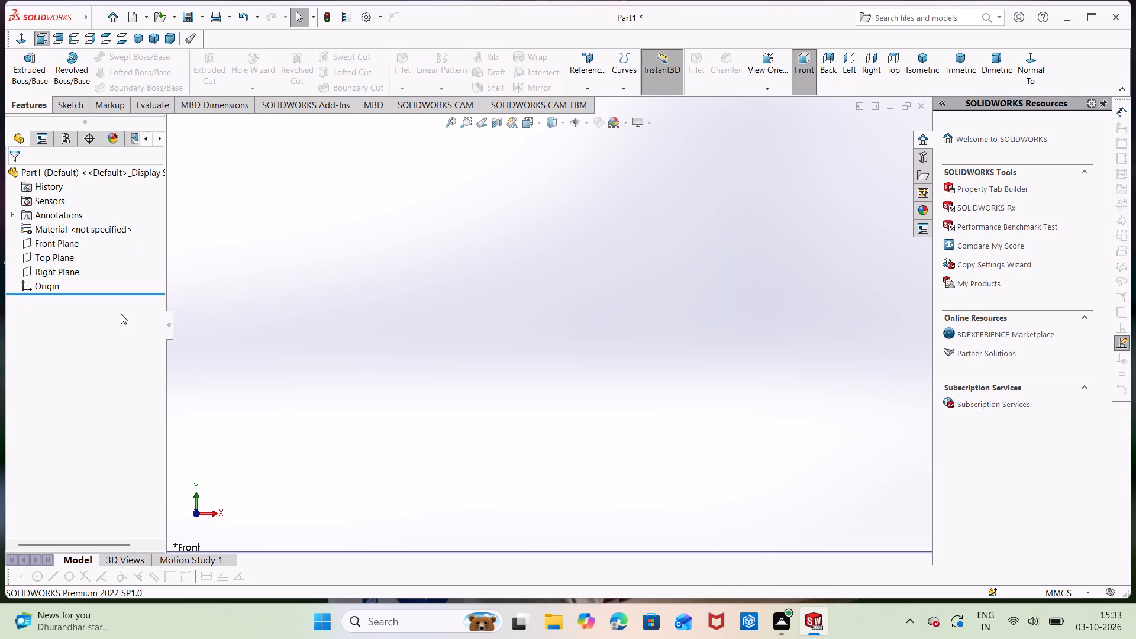
Start a new sketch on the Front Plane.
left_click(70, 245)
left_click(75, 225)
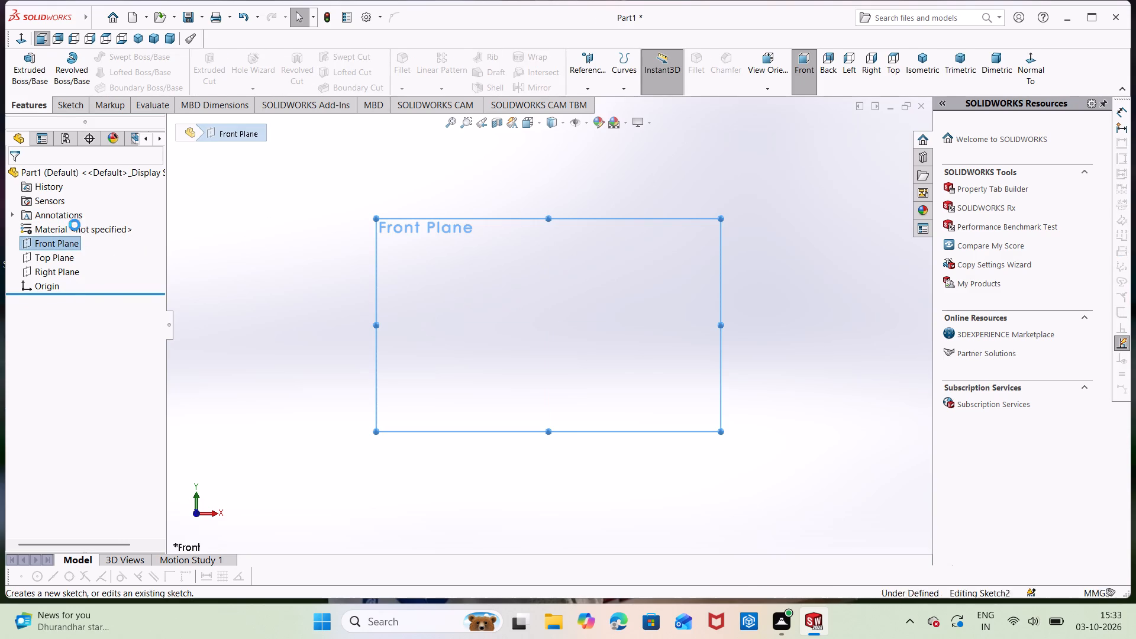
left_click(385, 210)
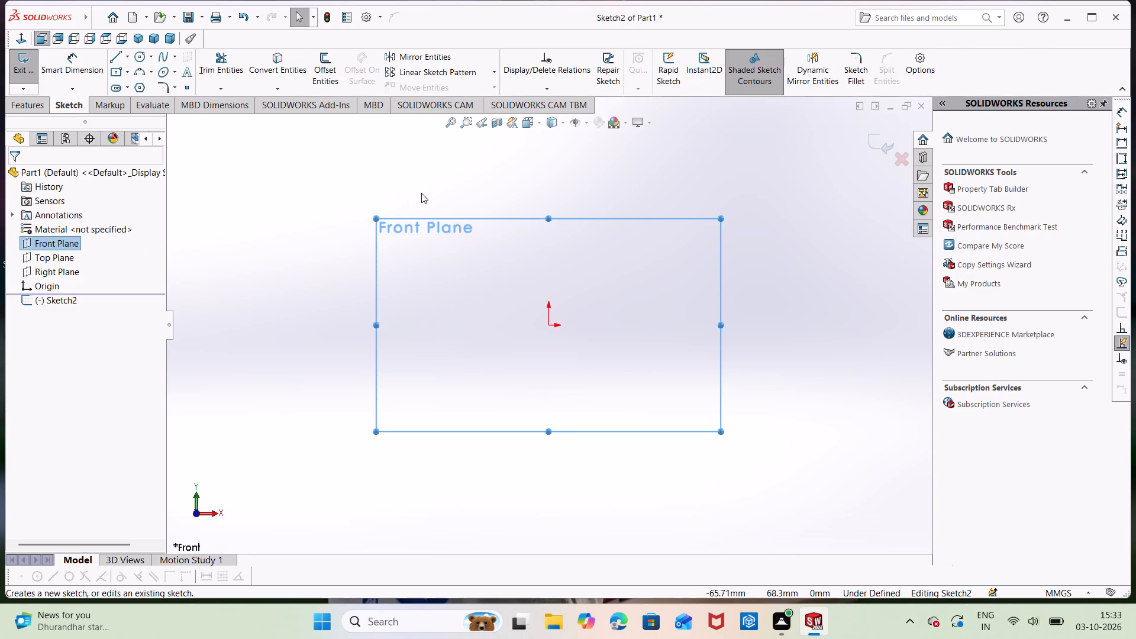
left_click(422, 192)
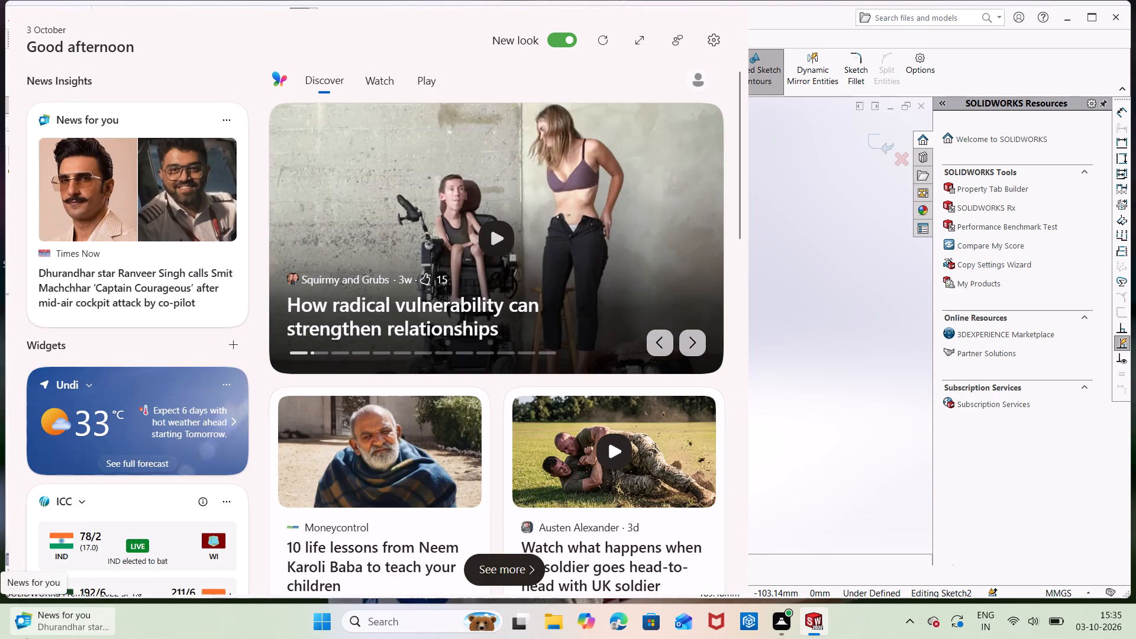
left_click(832, 398)
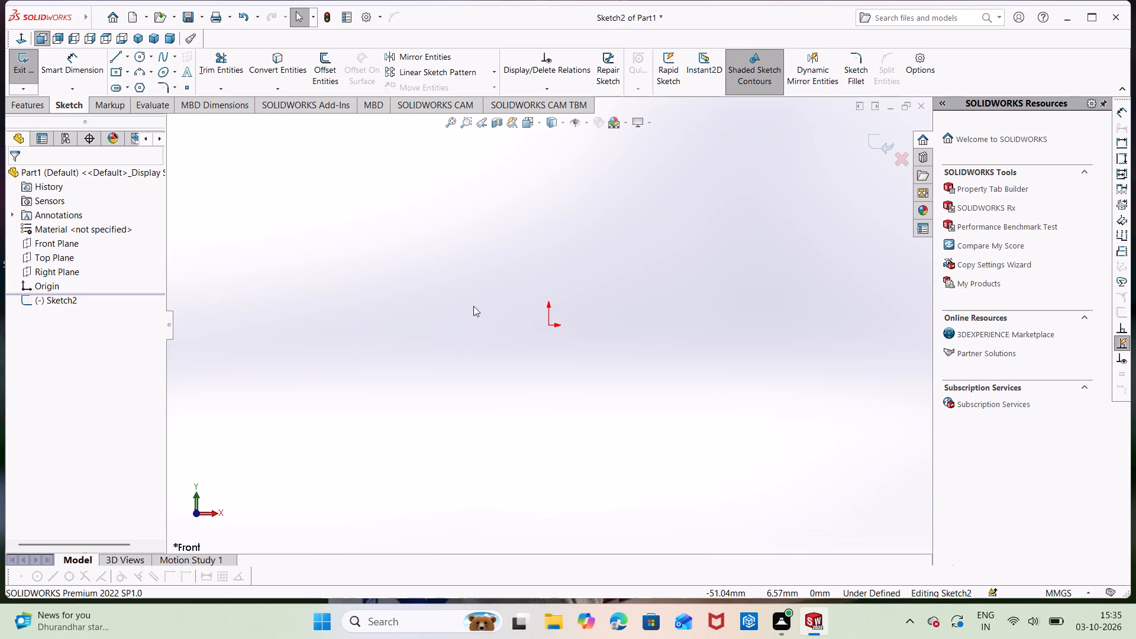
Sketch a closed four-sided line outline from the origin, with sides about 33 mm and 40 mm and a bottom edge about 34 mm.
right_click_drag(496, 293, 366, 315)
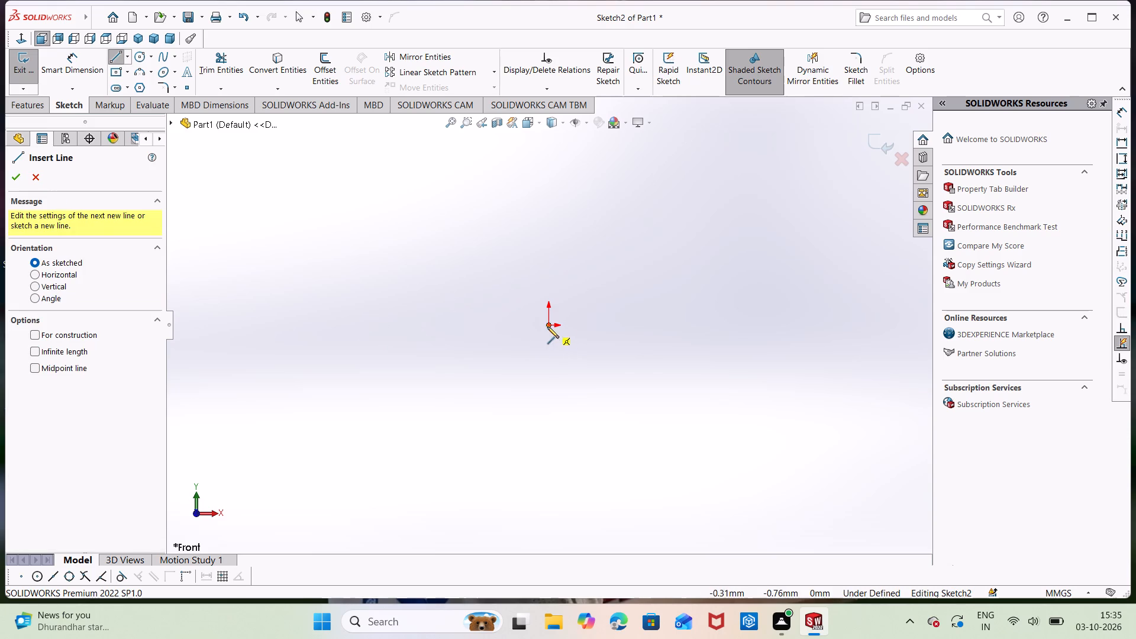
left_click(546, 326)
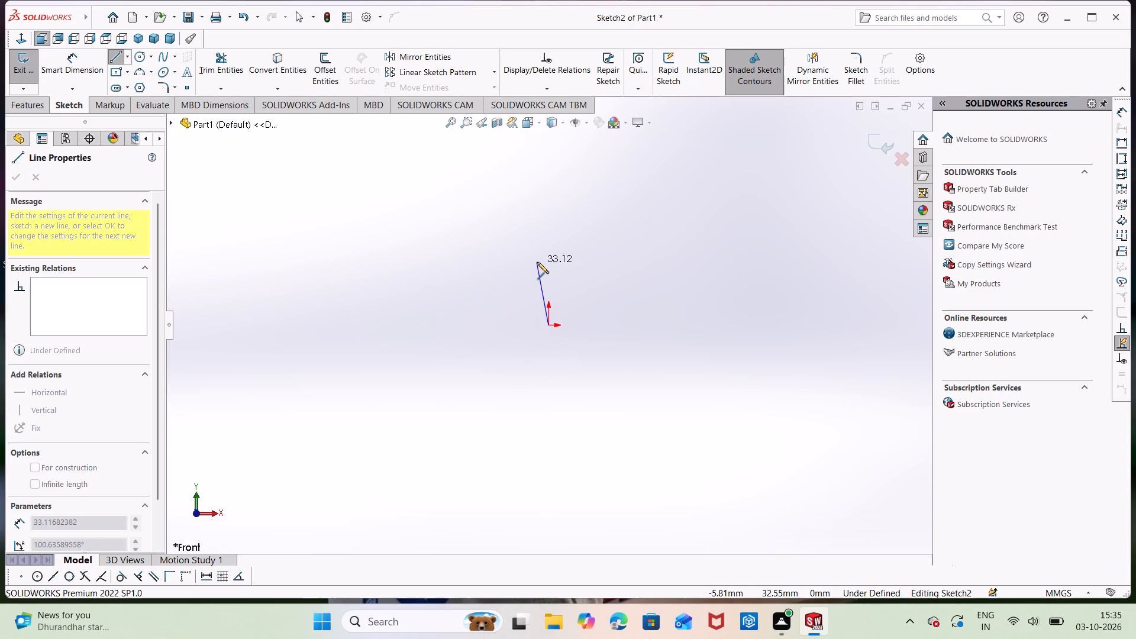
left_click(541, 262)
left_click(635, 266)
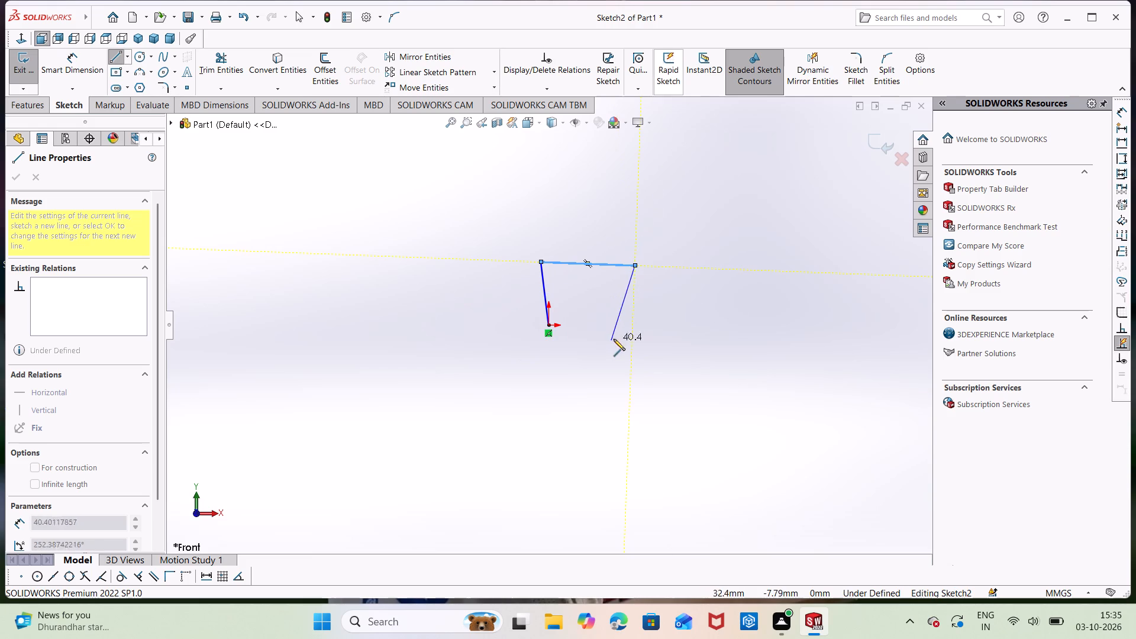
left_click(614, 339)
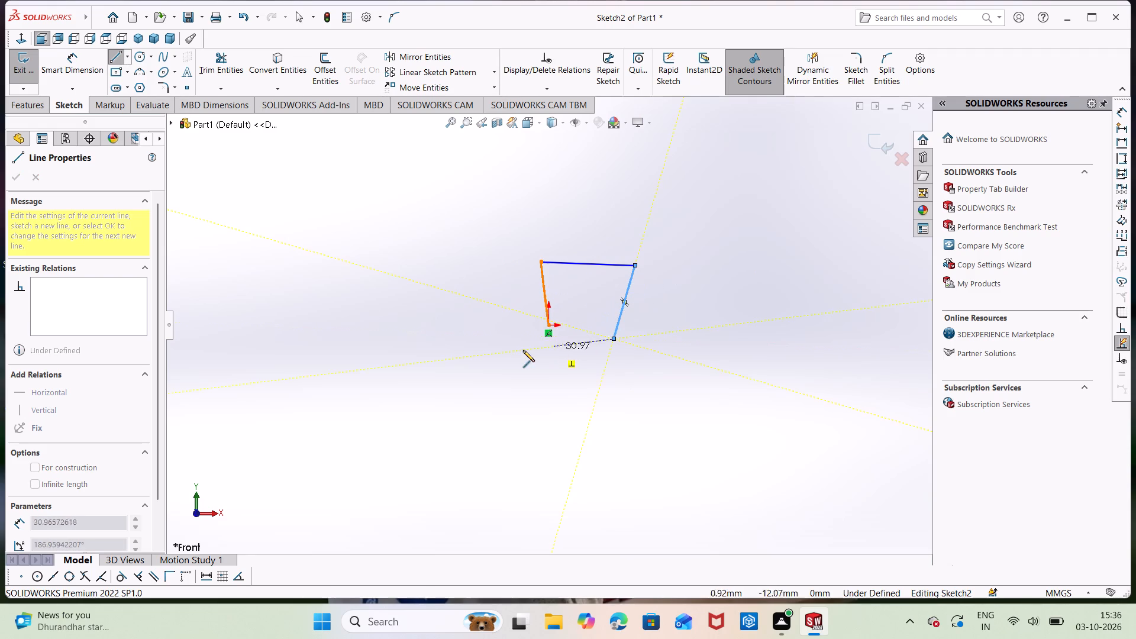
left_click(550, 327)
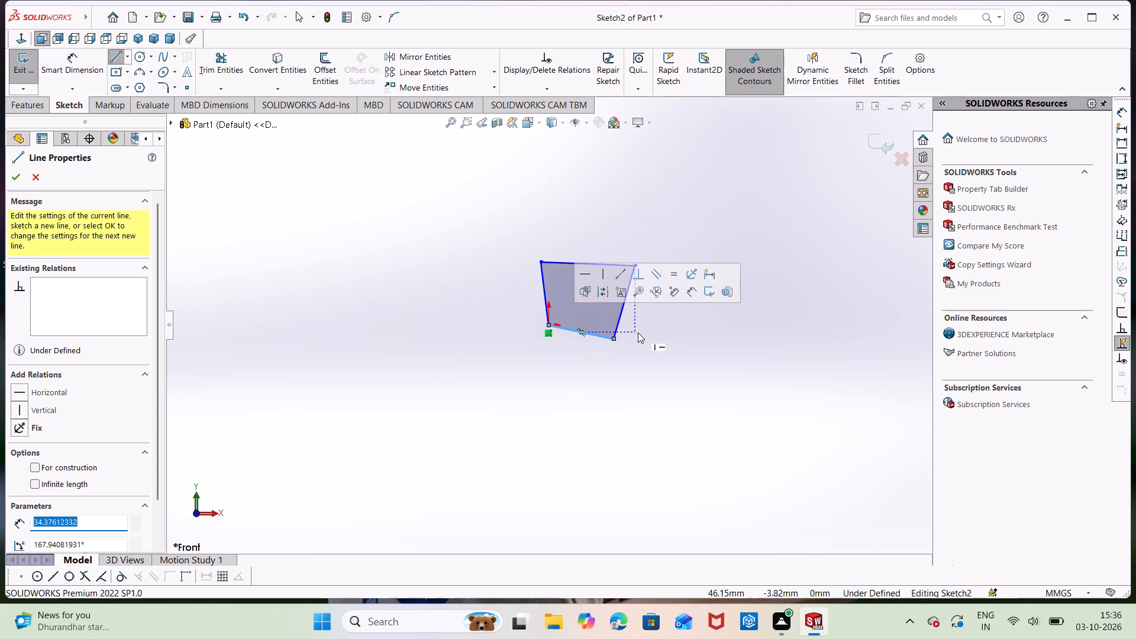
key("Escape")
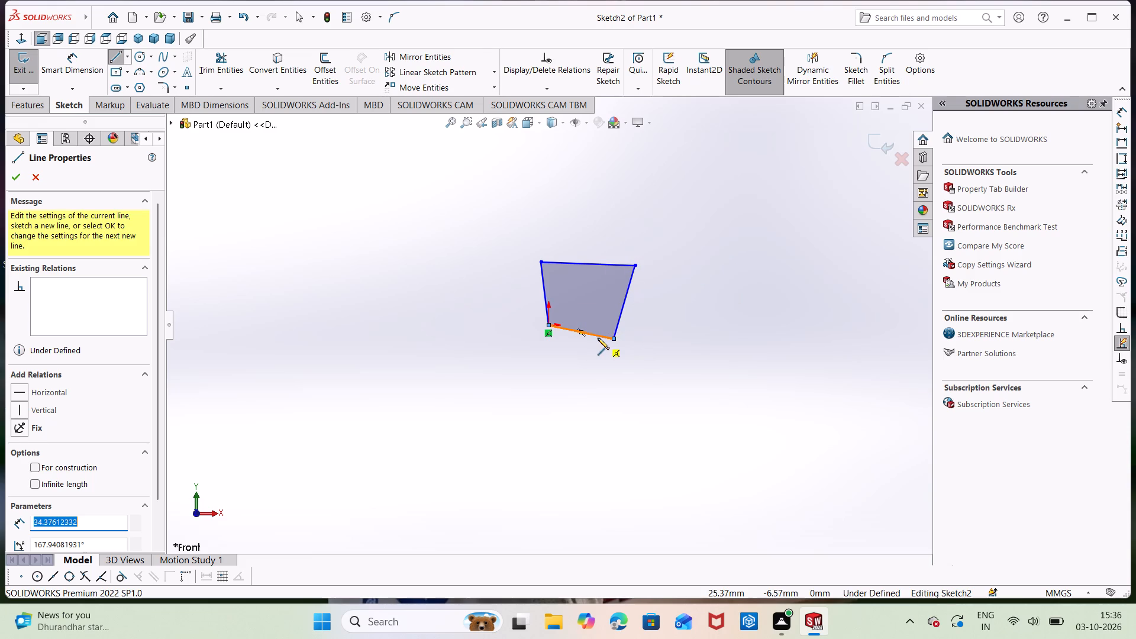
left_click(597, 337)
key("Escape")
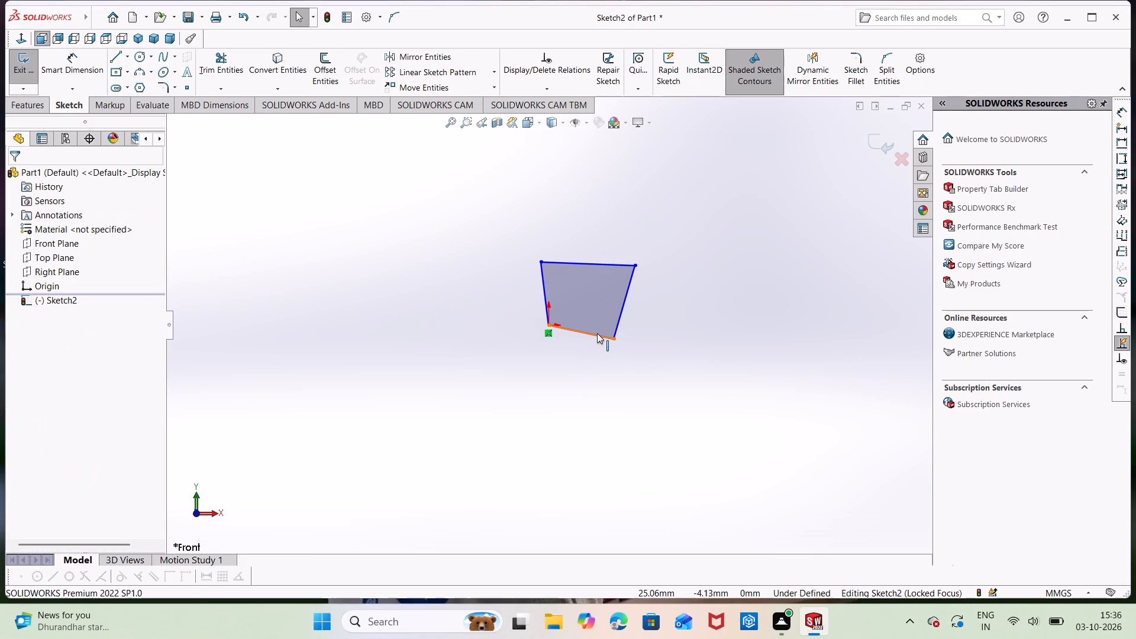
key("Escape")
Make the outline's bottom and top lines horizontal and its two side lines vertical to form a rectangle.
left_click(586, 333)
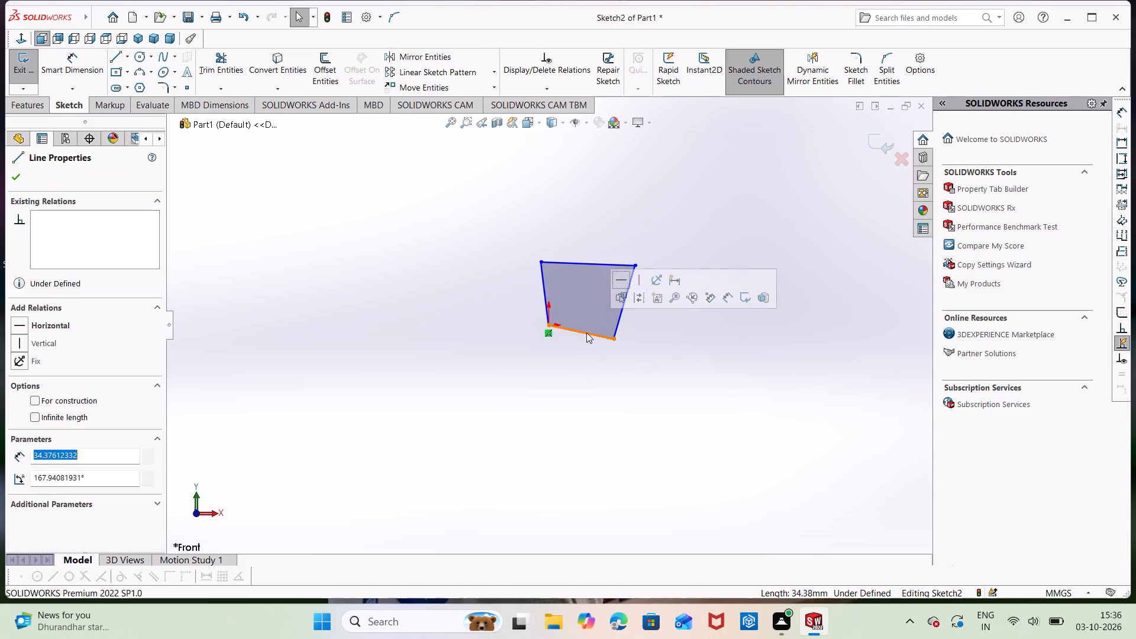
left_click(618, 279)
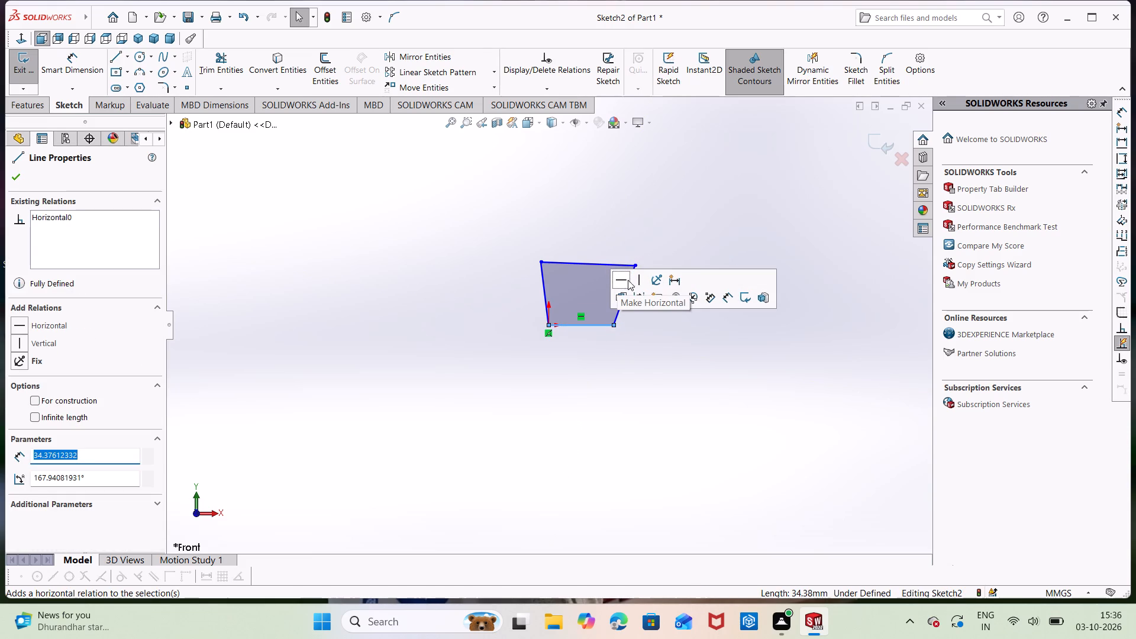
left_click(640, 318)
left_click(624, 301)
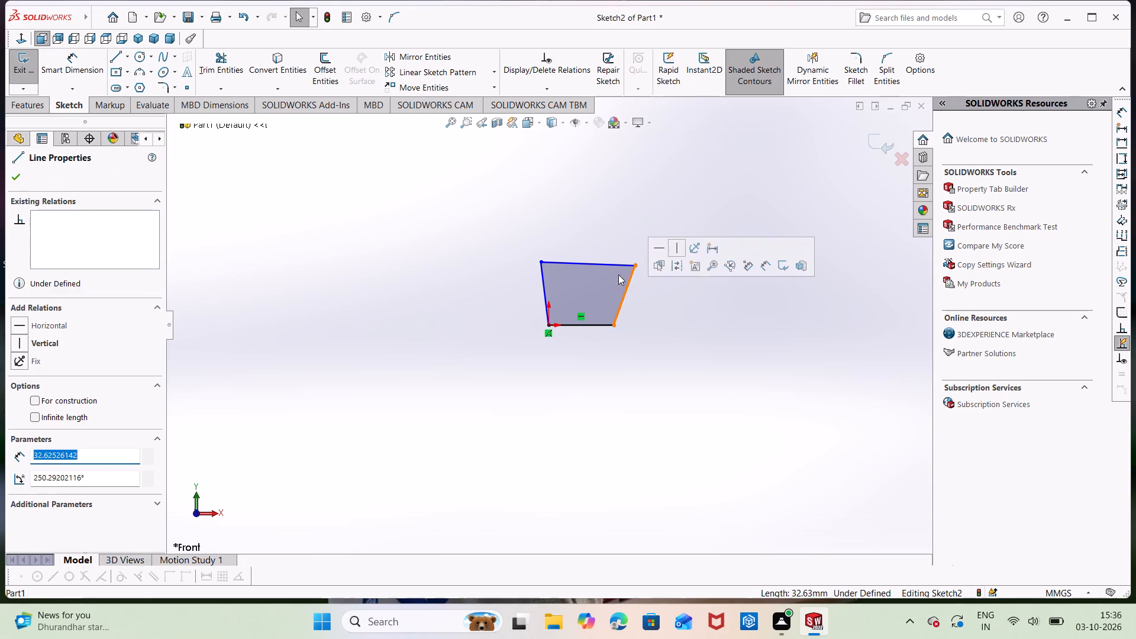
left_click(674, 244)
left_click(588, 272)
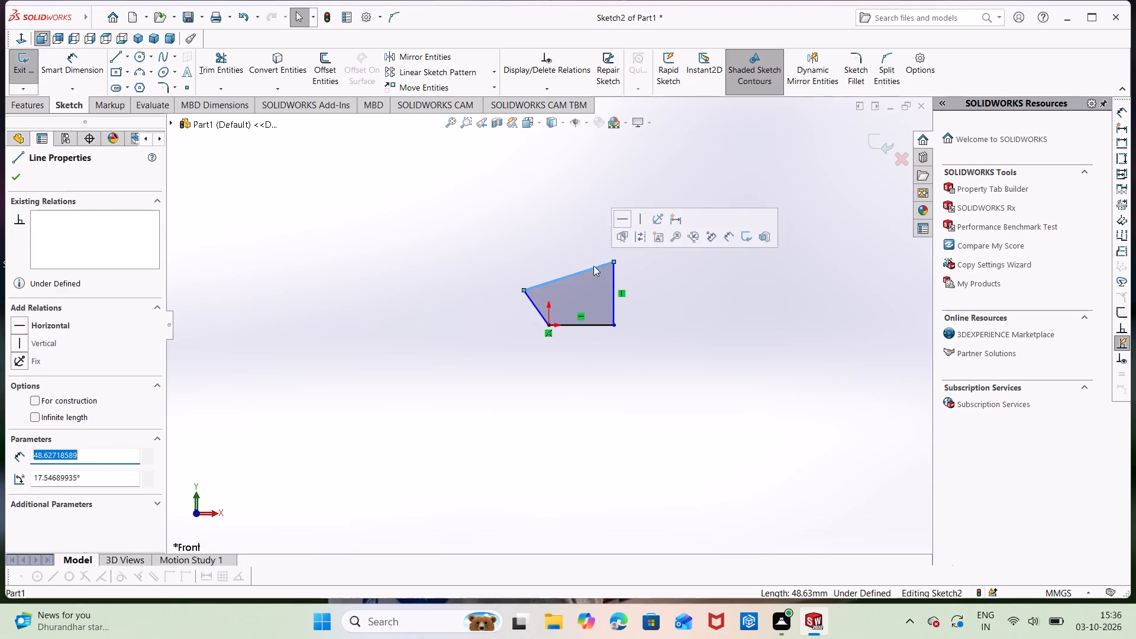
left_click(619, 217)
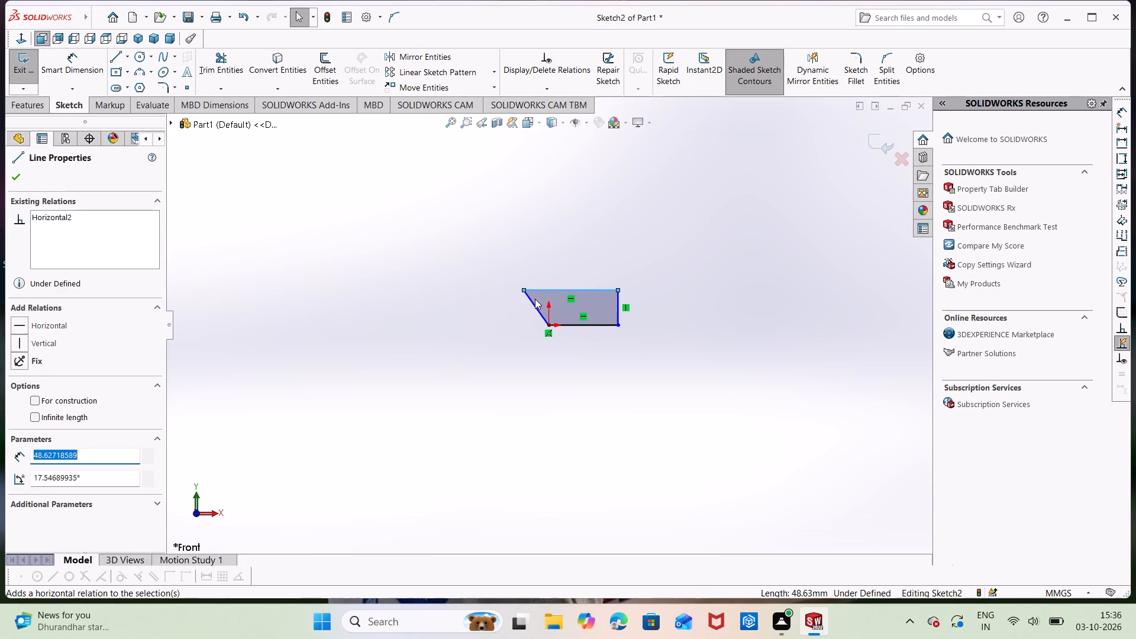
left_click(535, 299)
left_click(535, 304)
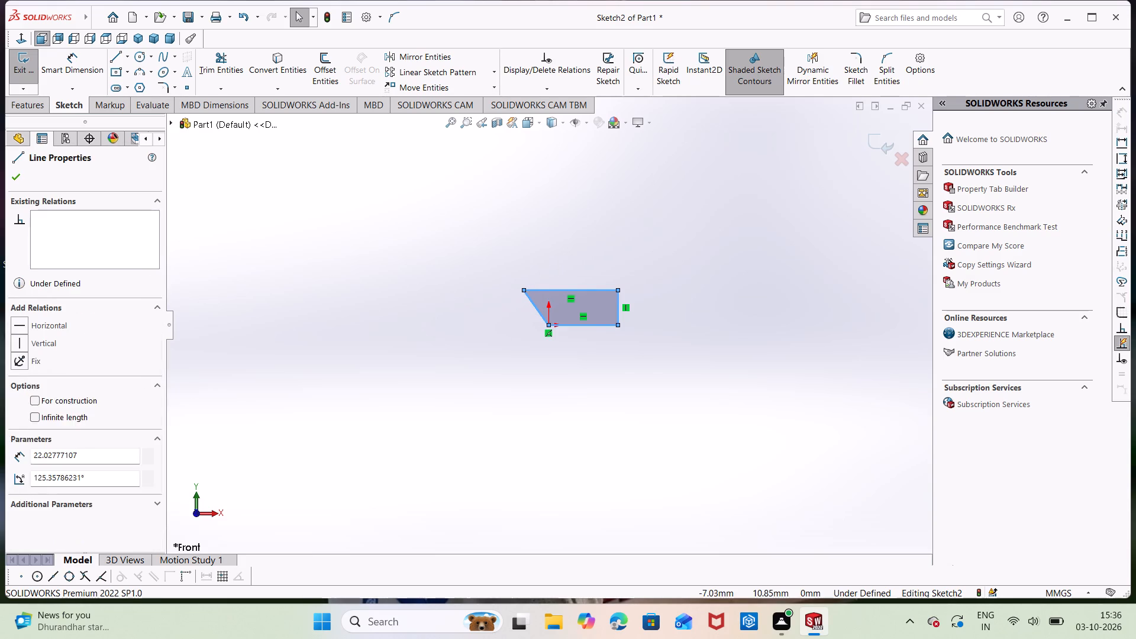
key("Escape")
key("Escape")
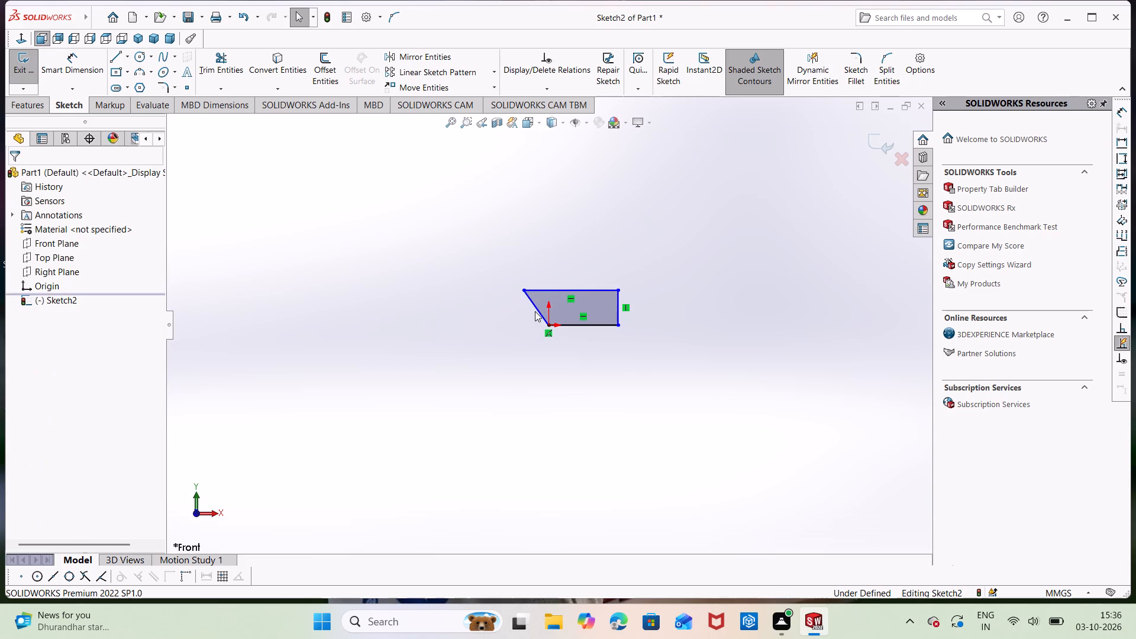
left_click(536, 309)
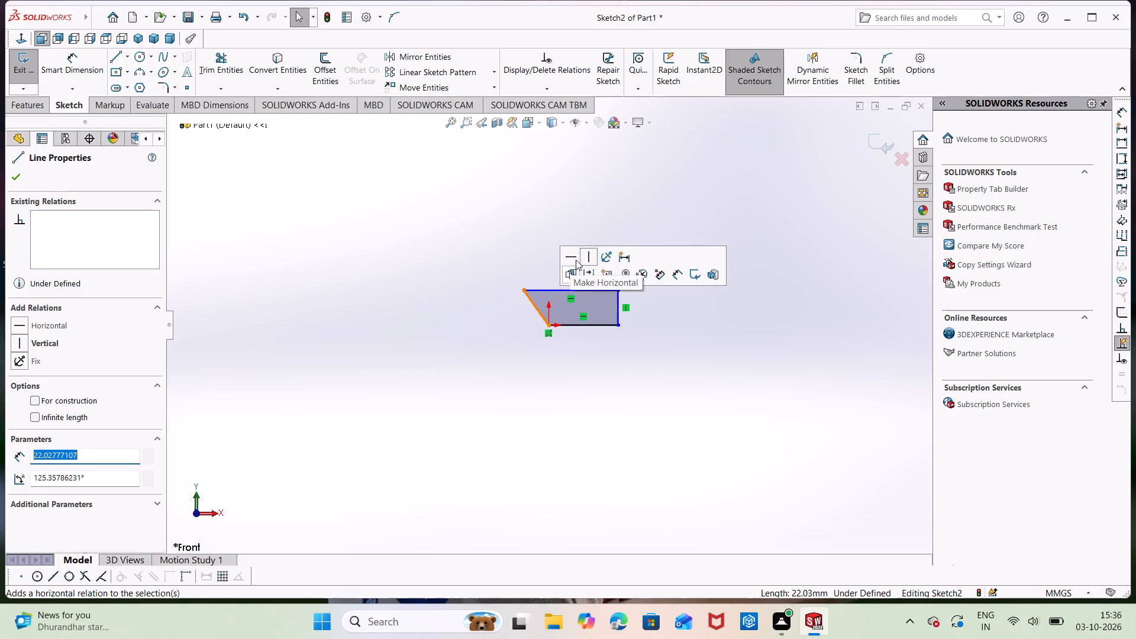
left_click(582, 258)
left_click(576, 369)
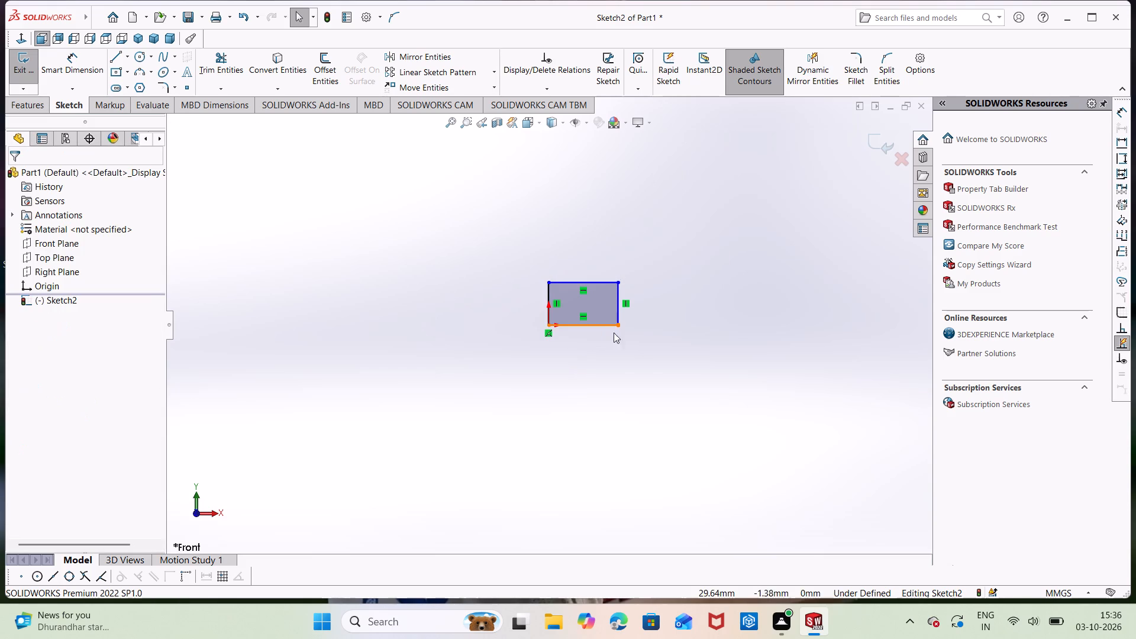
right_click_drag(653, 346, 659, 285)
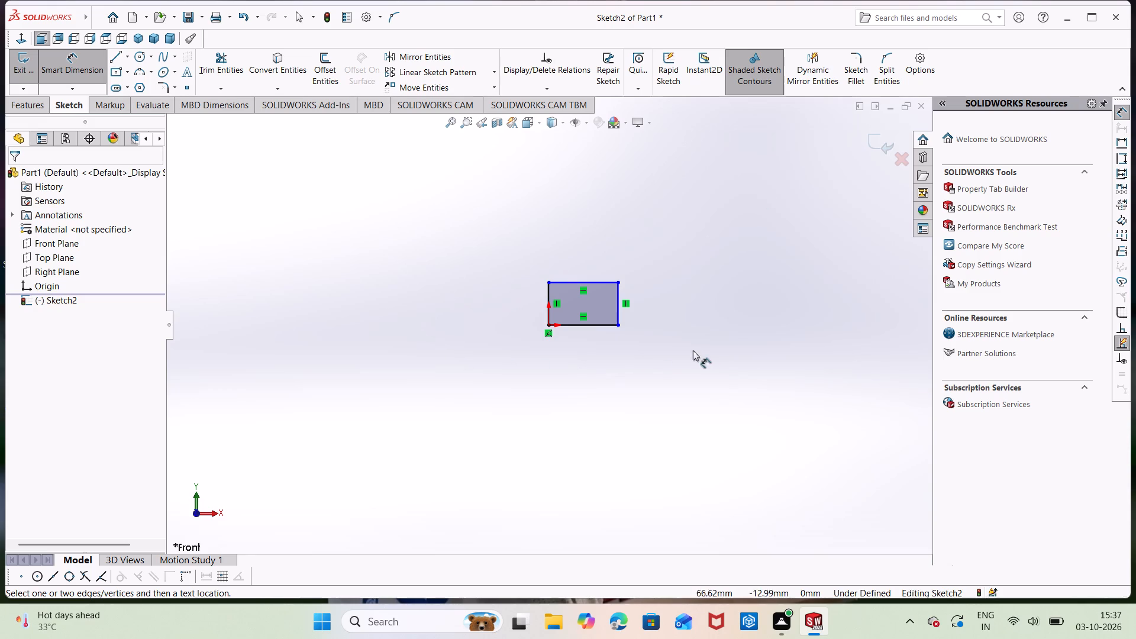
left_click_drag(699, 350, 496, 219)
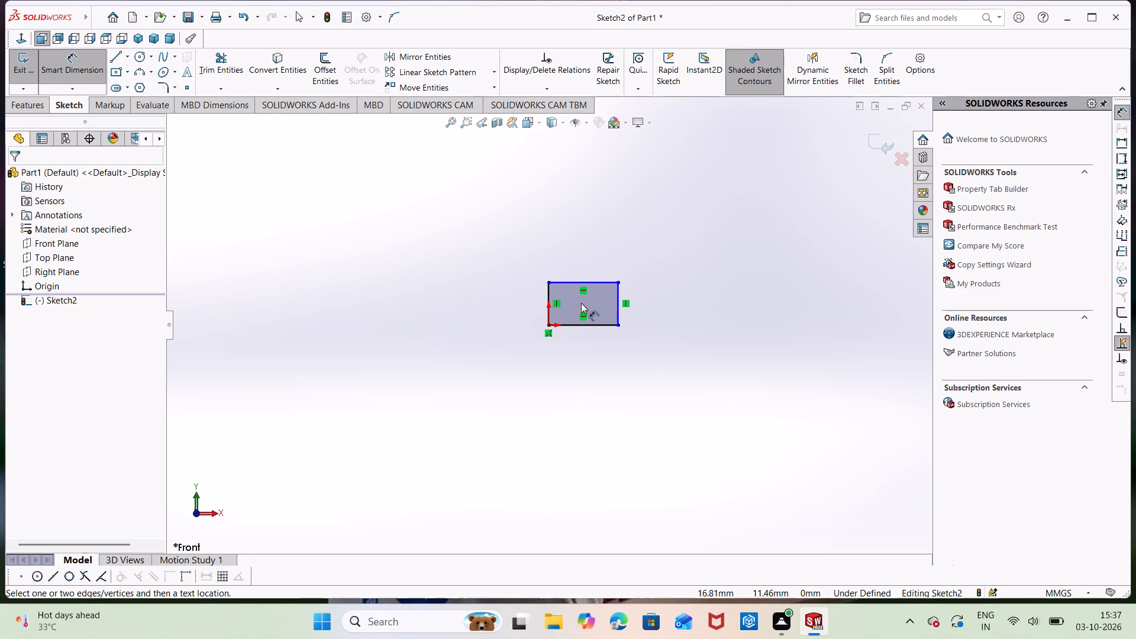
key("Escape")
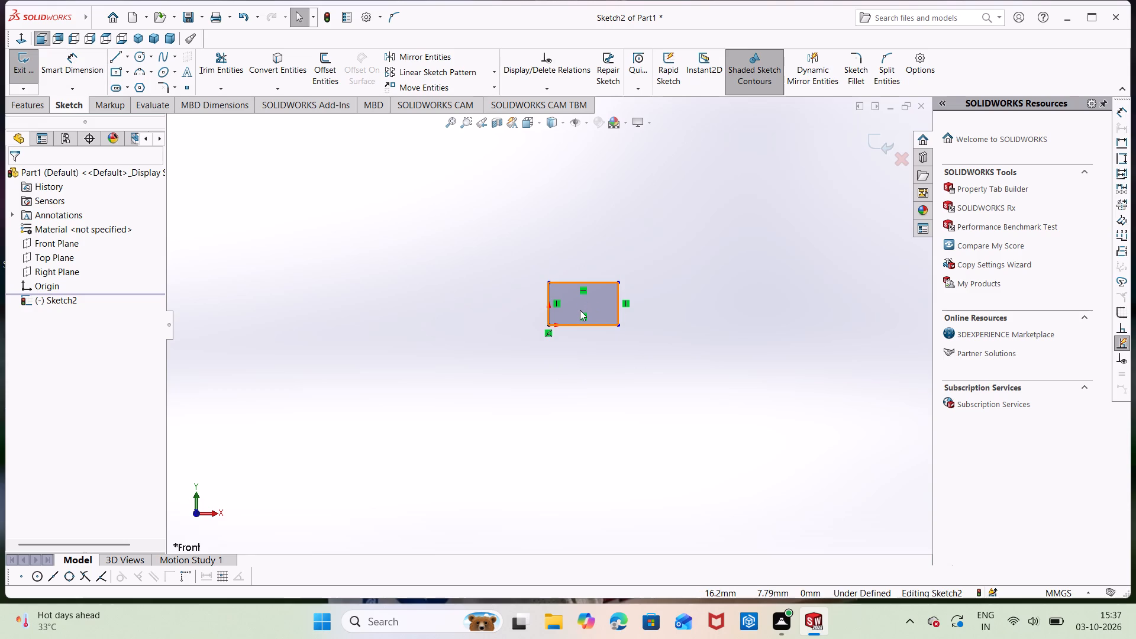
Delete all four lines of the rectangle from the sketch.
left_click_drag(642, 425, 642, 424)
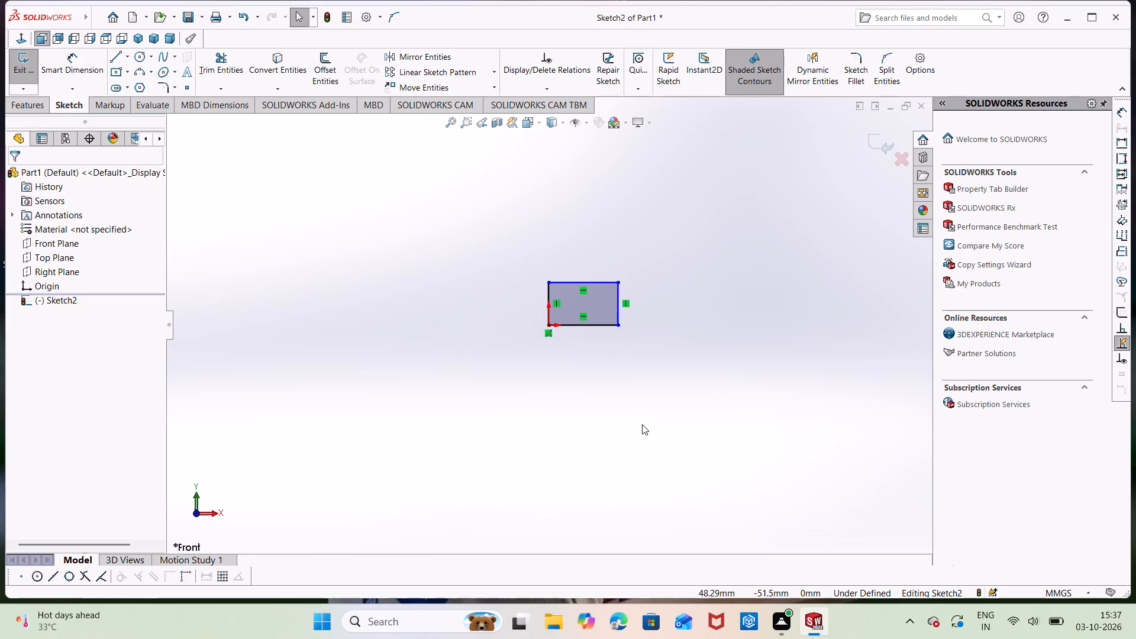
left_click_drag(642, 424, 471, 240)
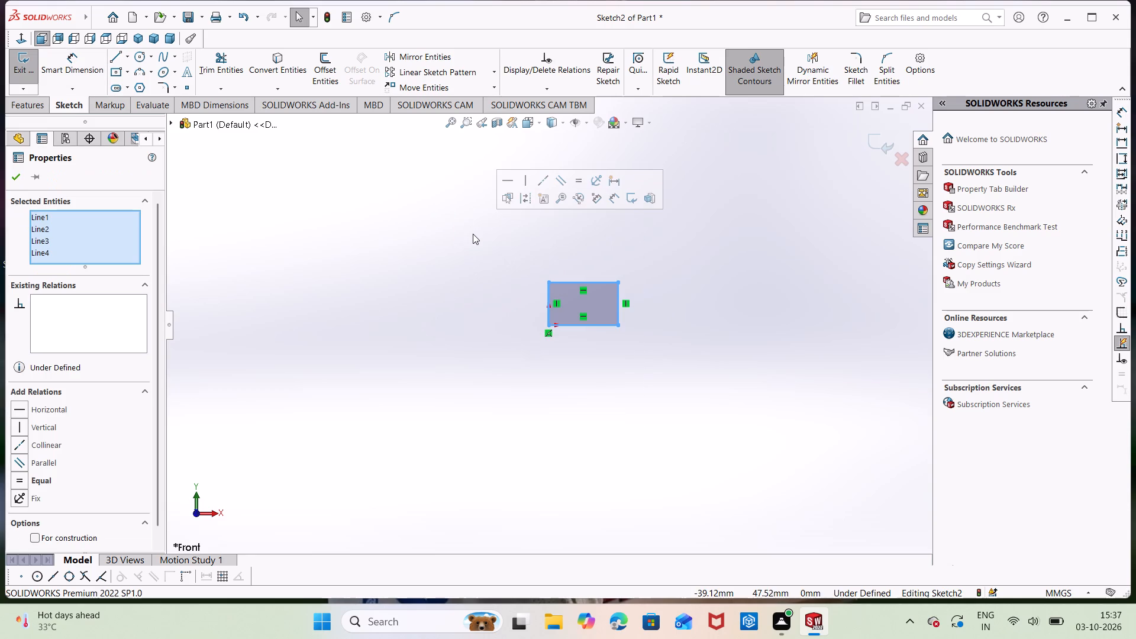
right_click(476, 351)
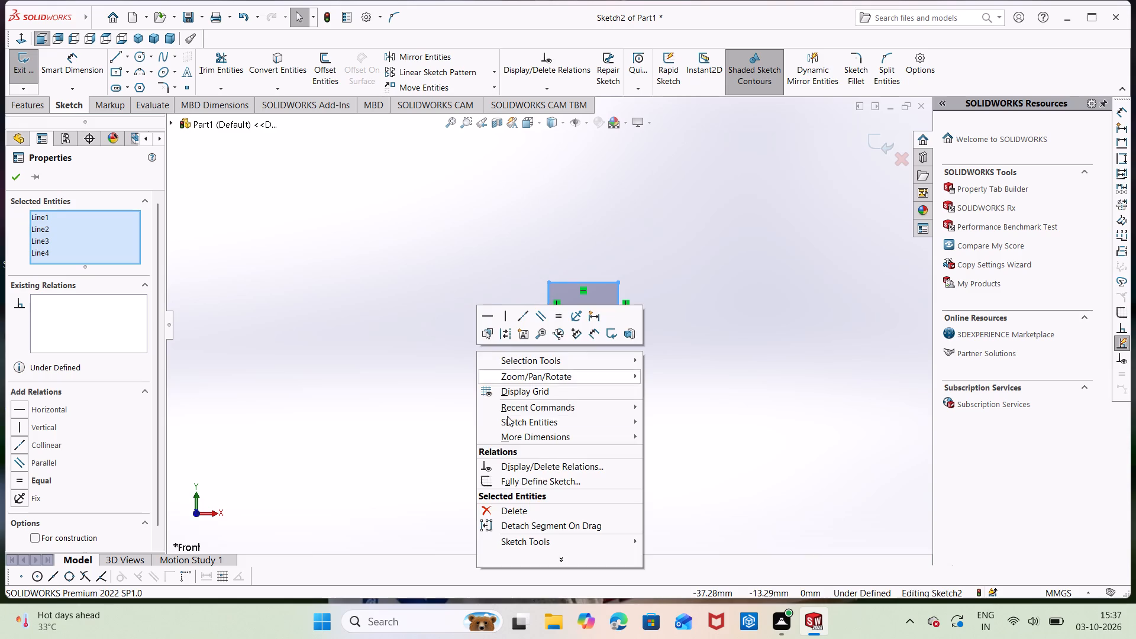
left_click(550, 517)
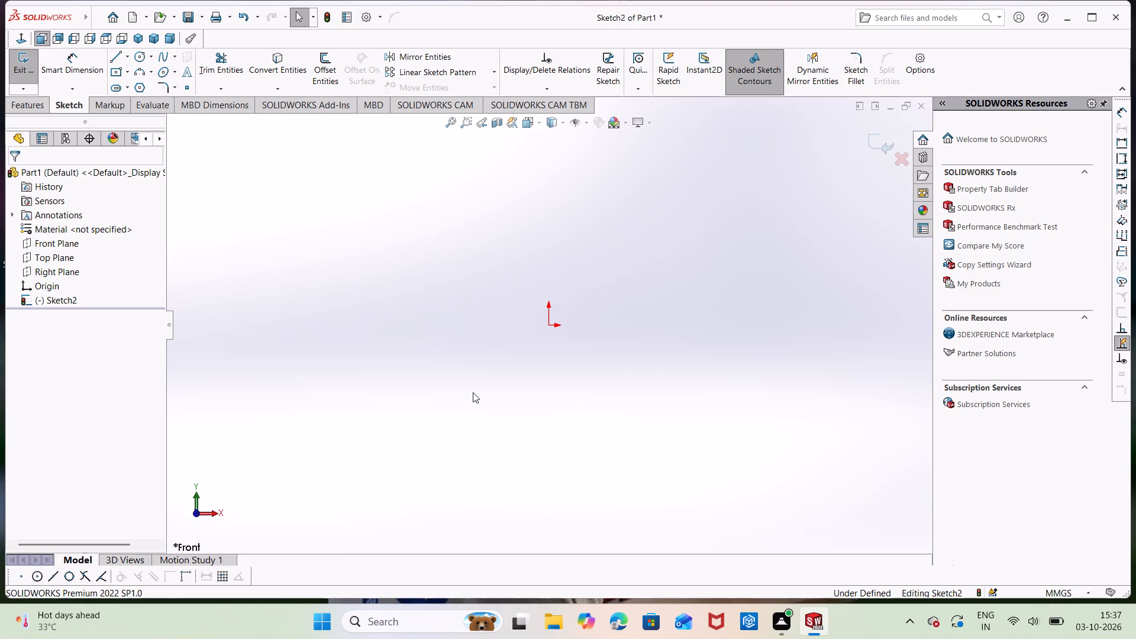
Sketch a closed profile from the origin: bottom line about 86 mm, vertical side about 19 mm, horizontal top line, and tangent arc of about 36 mm radius back.
right_click_drag(525, 443, 521, 309)
right_click_drag(510, 375, 412, 381)
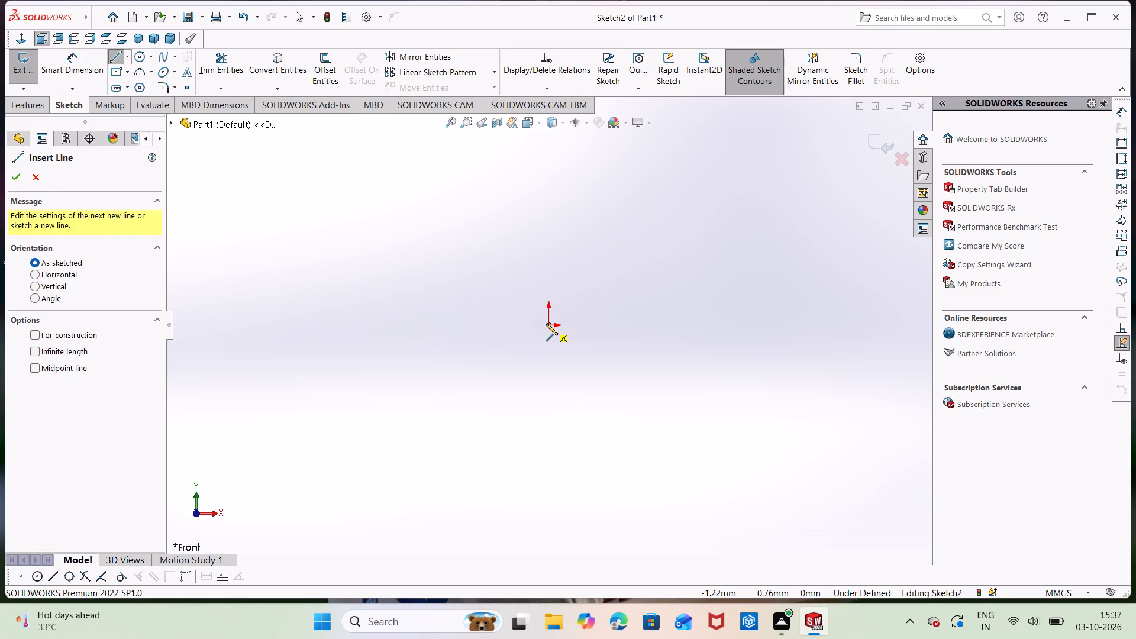
left_click(546, 324)
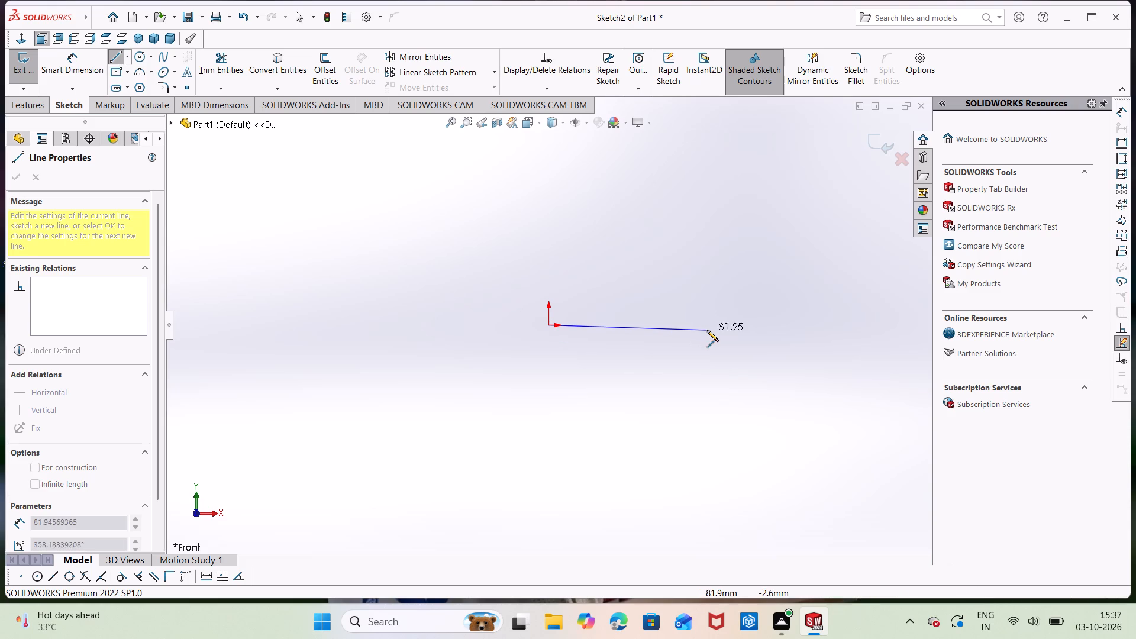
left_click(715, 324)
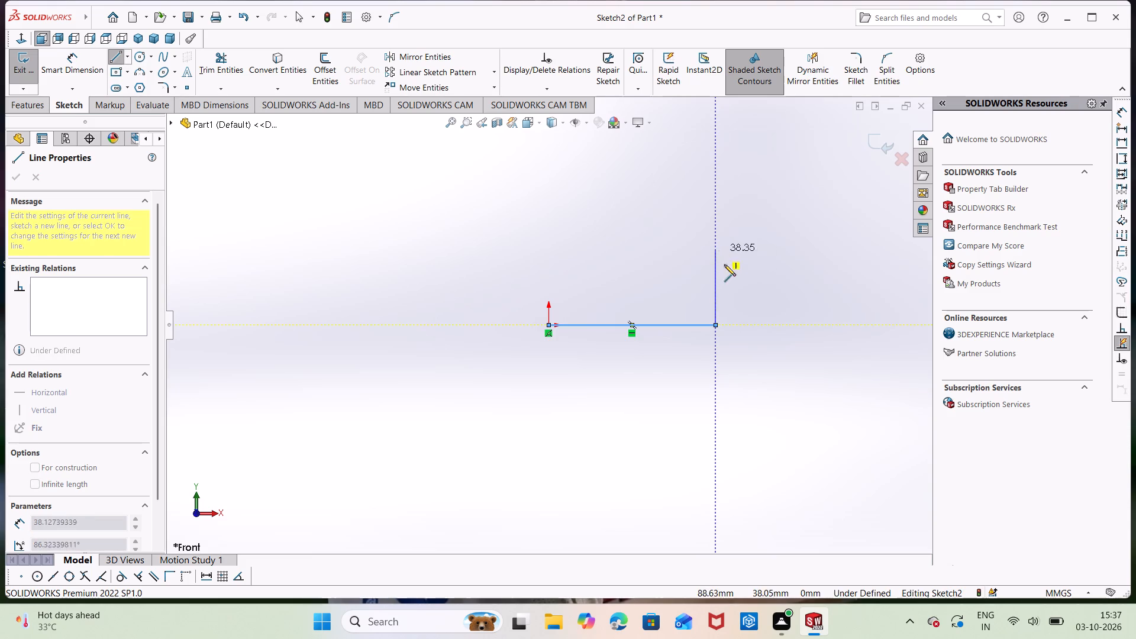
left_click(716, 289)
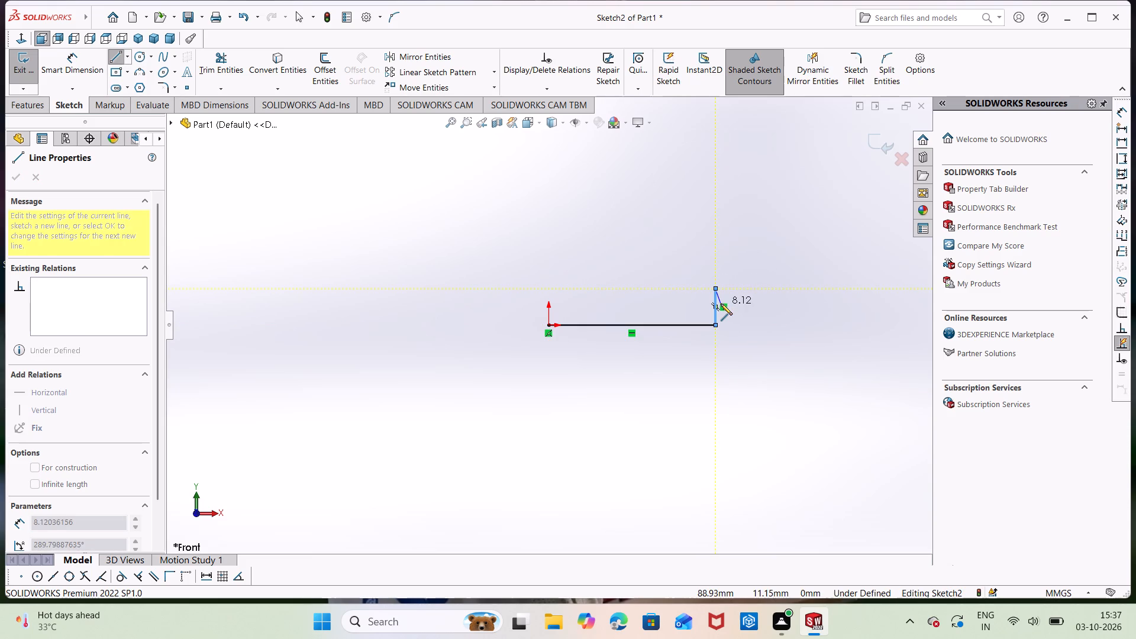
left_click(609, 287)
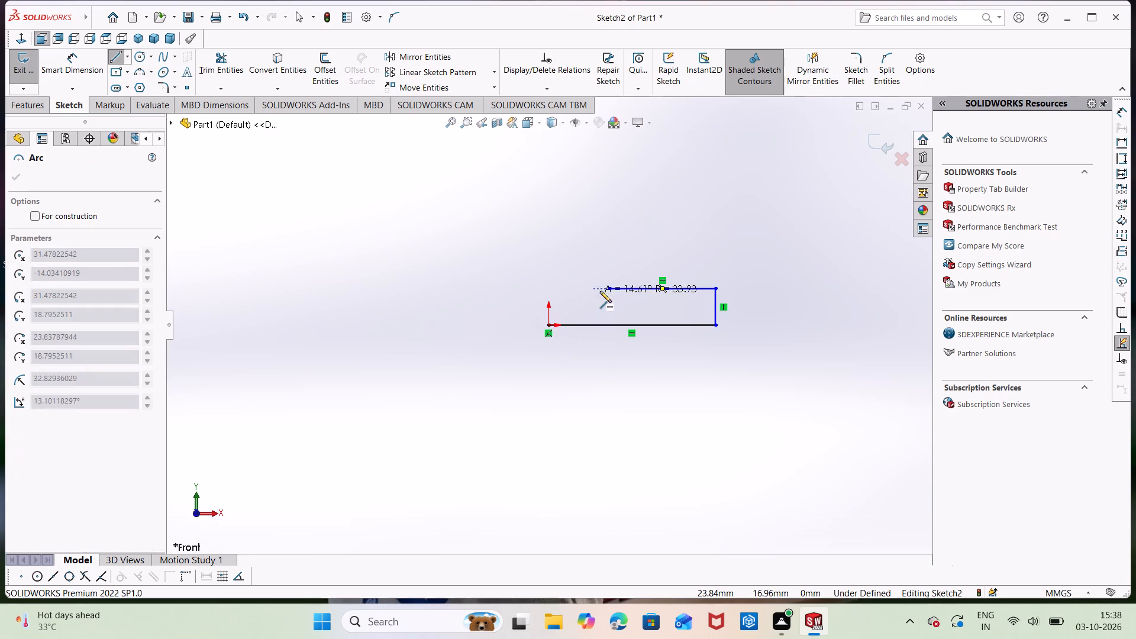
left_click(548, 325)
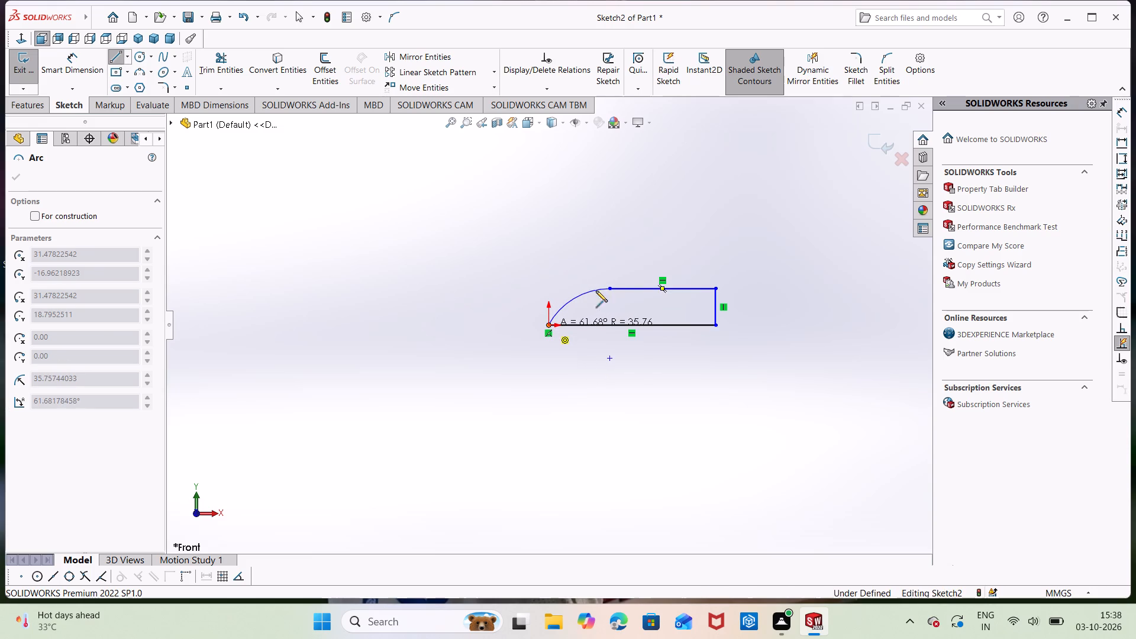
key("Escape")
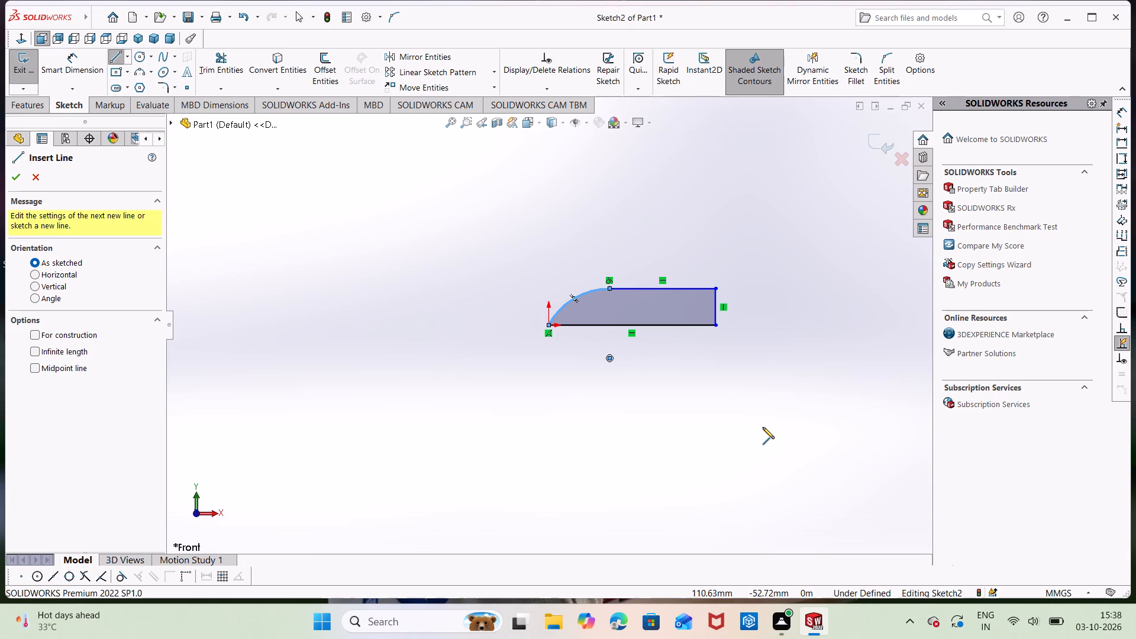
Dimension the profile's bottom line to 35 mm.
right_click_drag(667, 478, 656, 327)
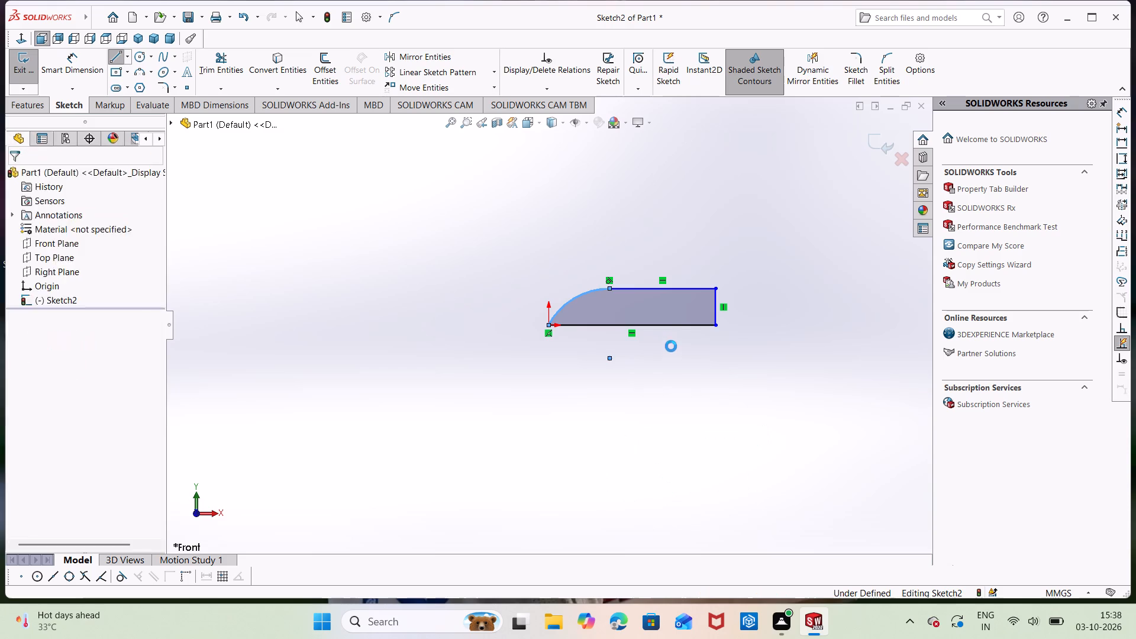
left_click(662, 327)
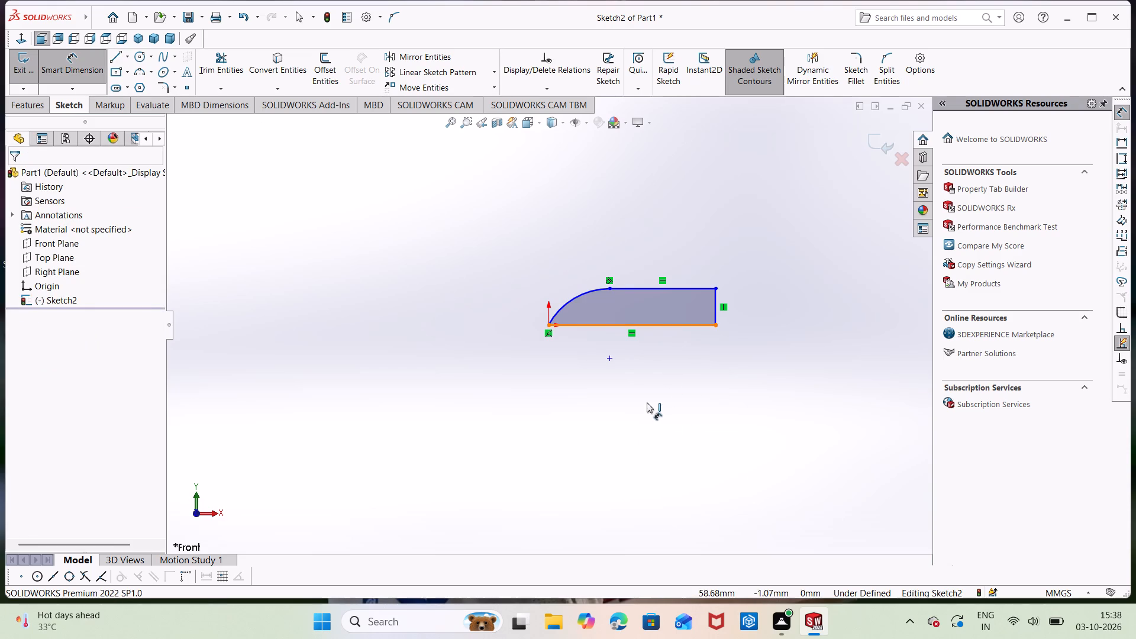
left_click(632, 383)
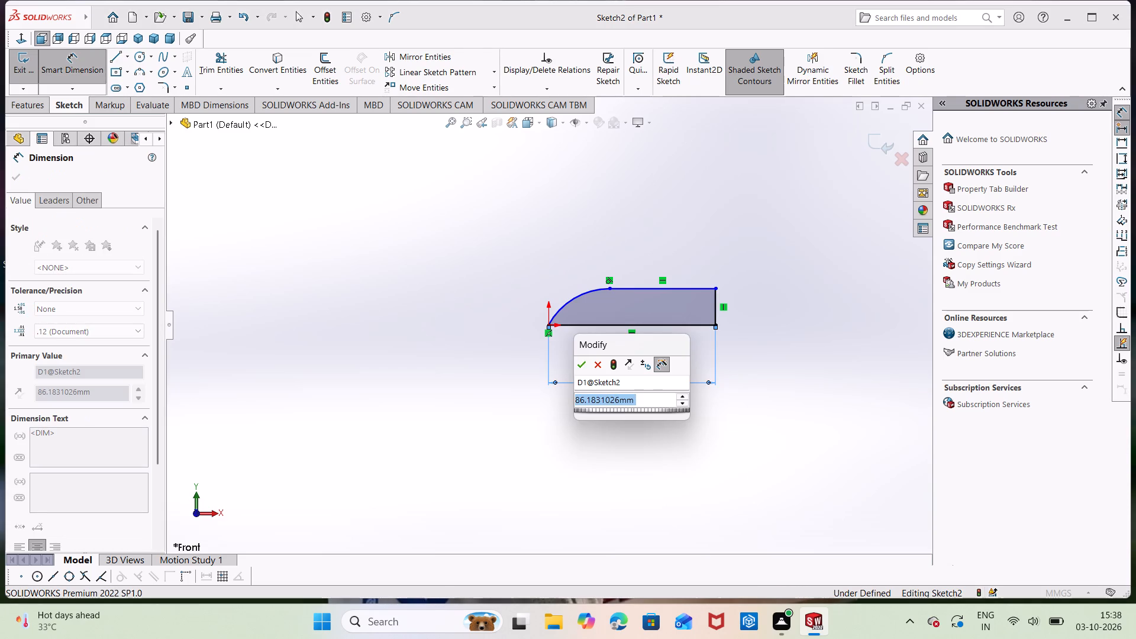
key("BackSpace")
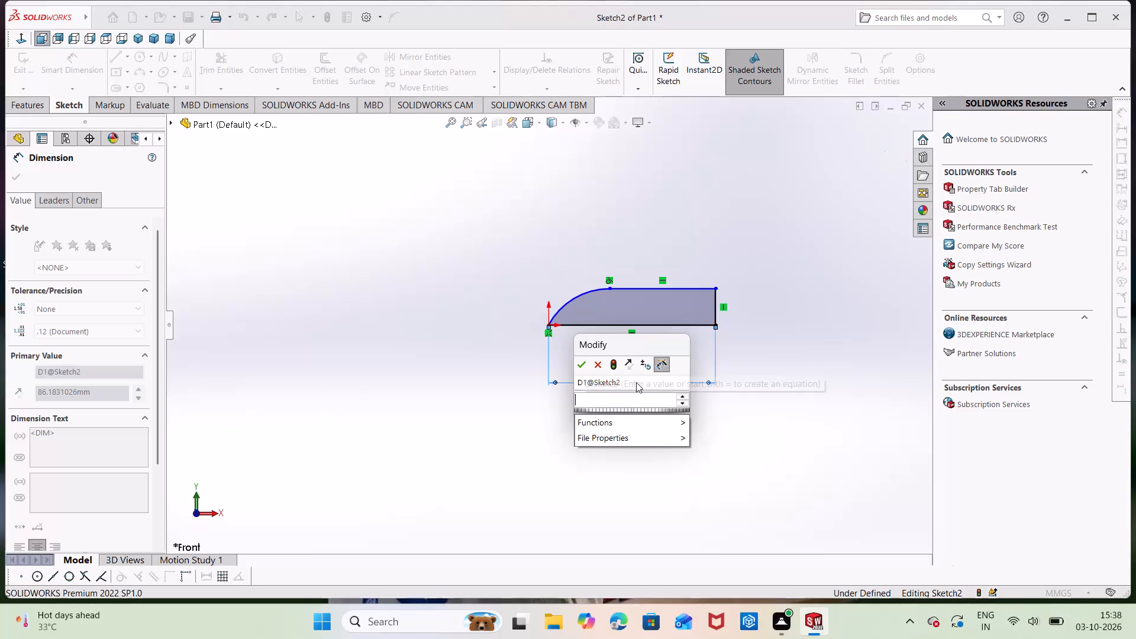
type("35")
key("Return")
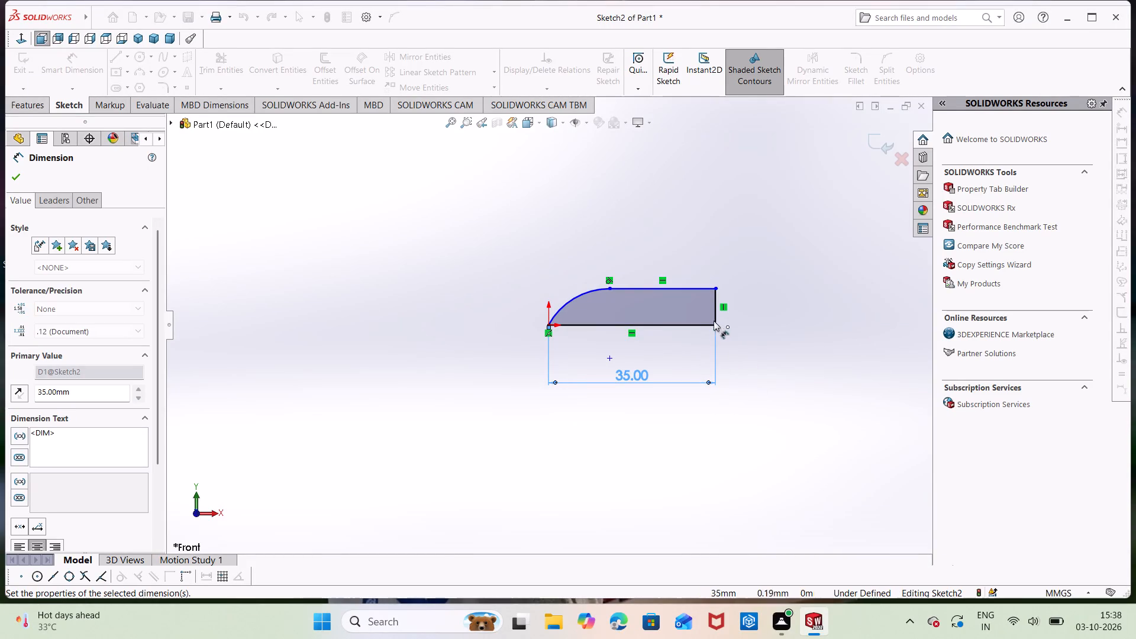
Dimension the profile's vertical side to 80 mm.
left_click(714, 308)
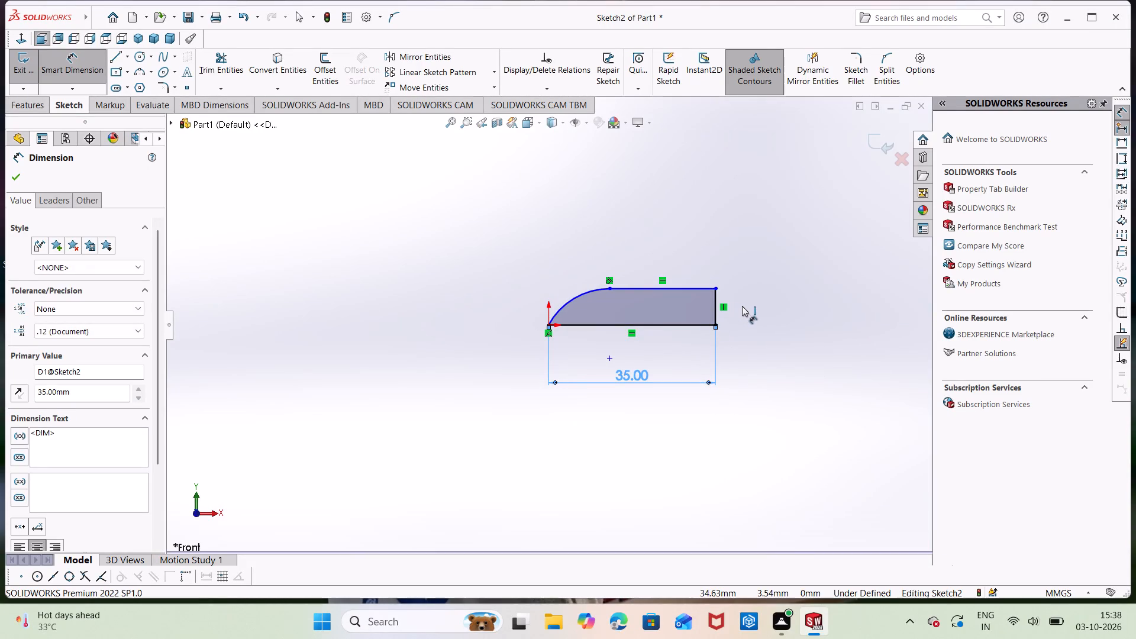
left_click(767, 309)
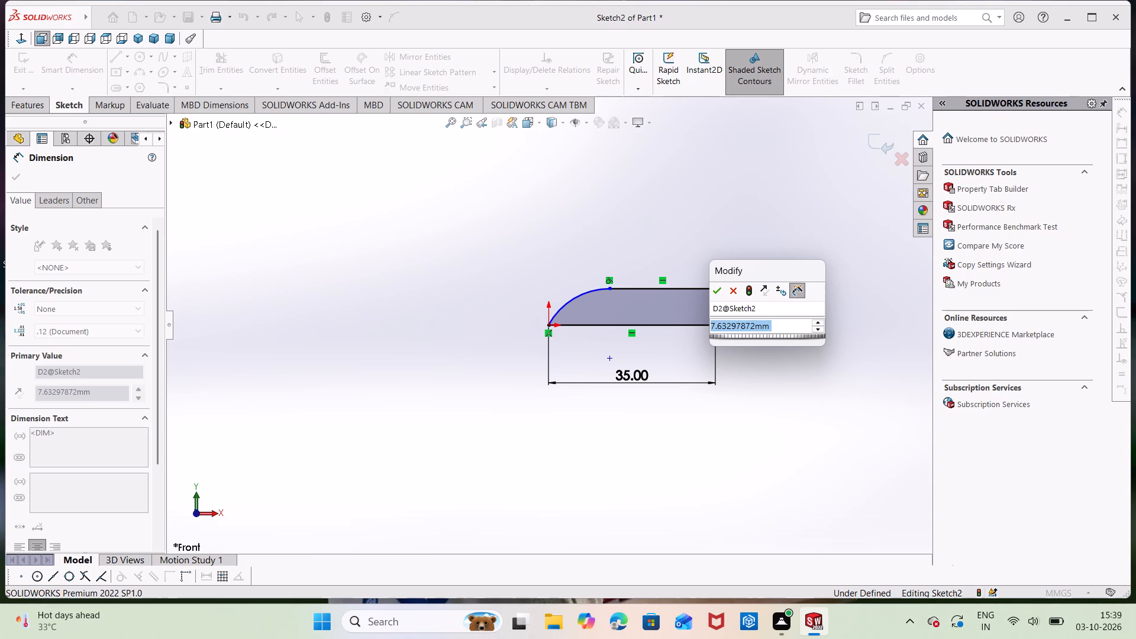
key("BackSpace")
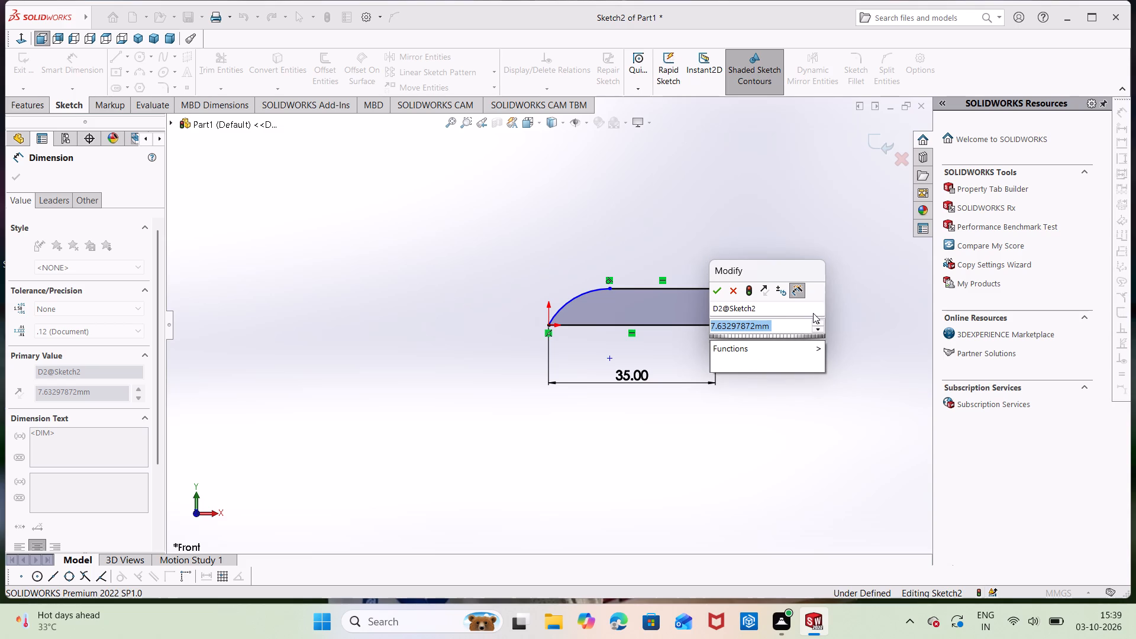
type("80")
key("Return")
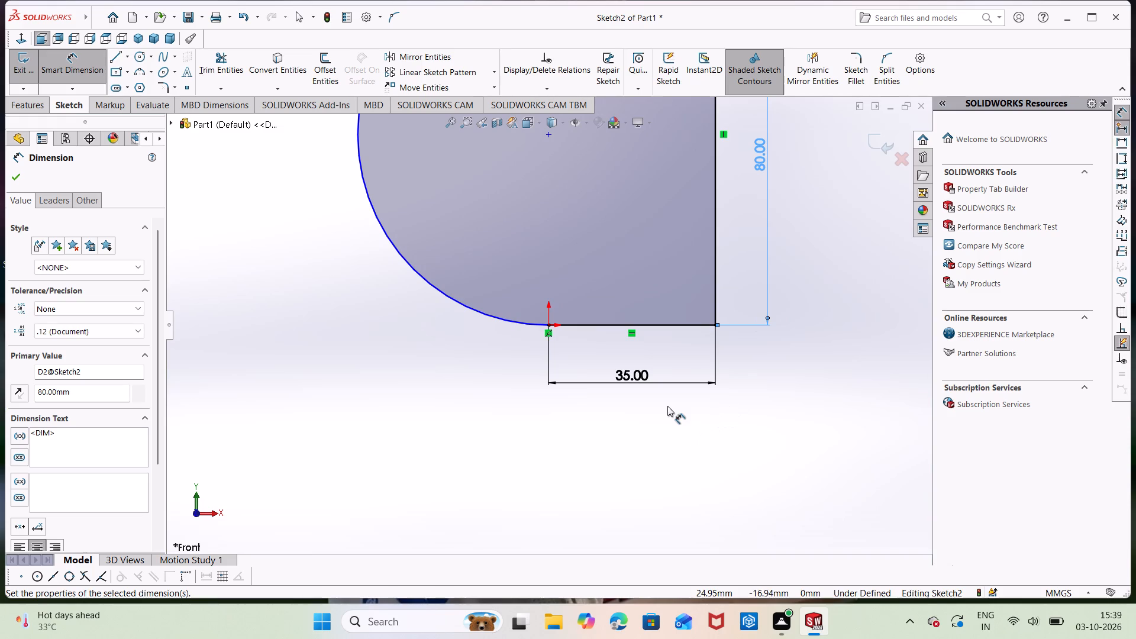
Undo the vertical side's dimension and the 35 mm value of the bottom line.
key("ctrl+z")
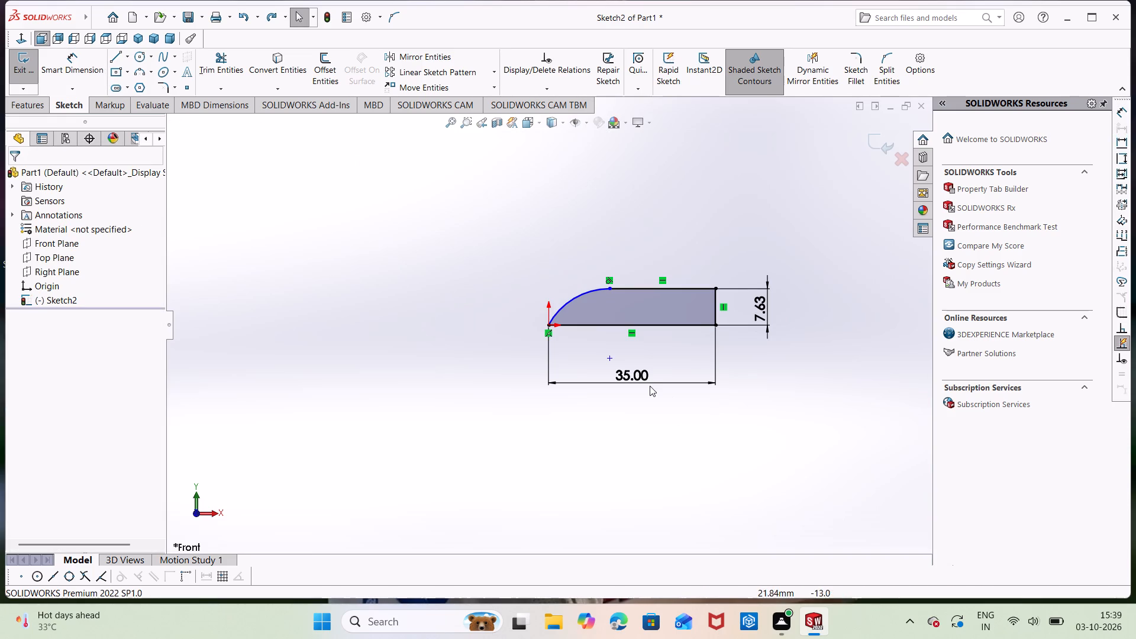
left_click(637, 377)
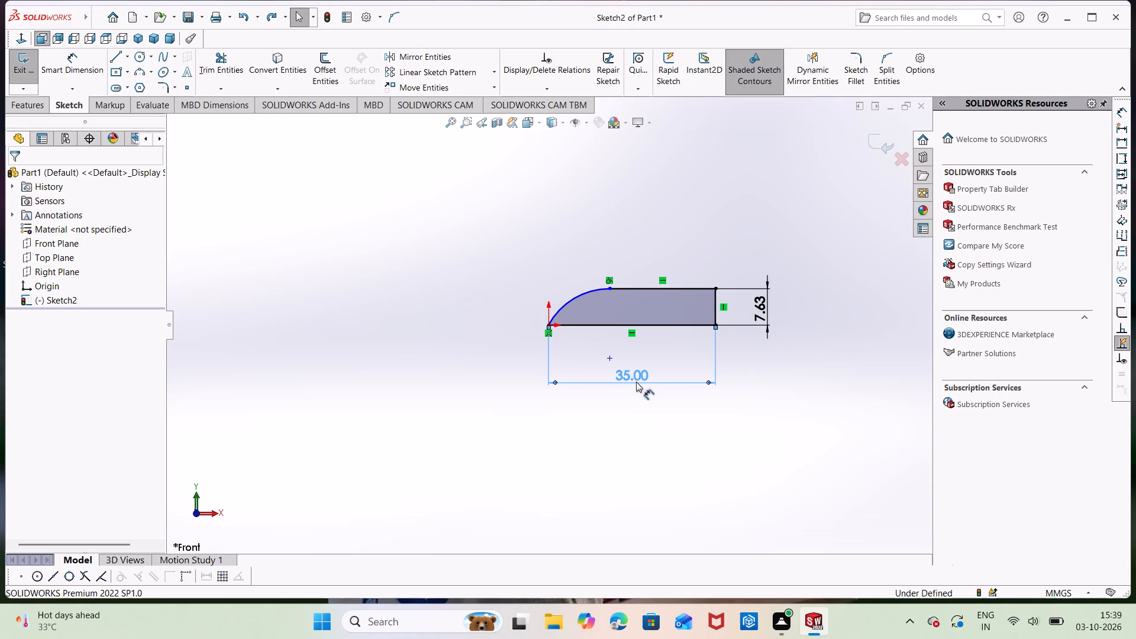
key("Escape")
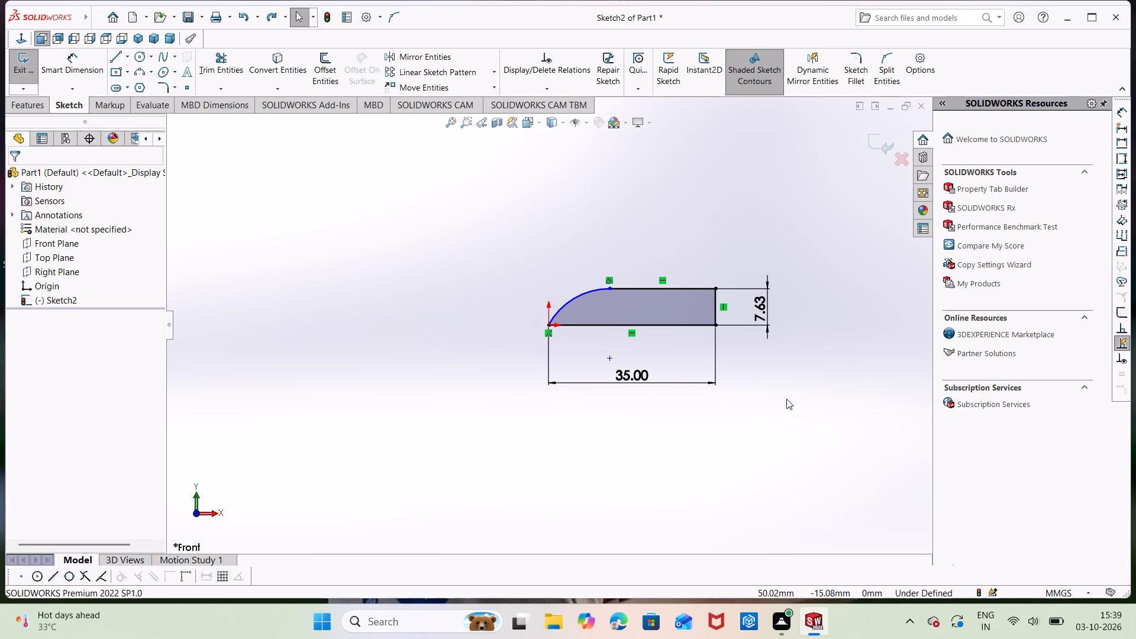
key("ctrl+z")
Set the bottom line's length dimension to 350 mm.
scroll(740, 453, "up", 1)
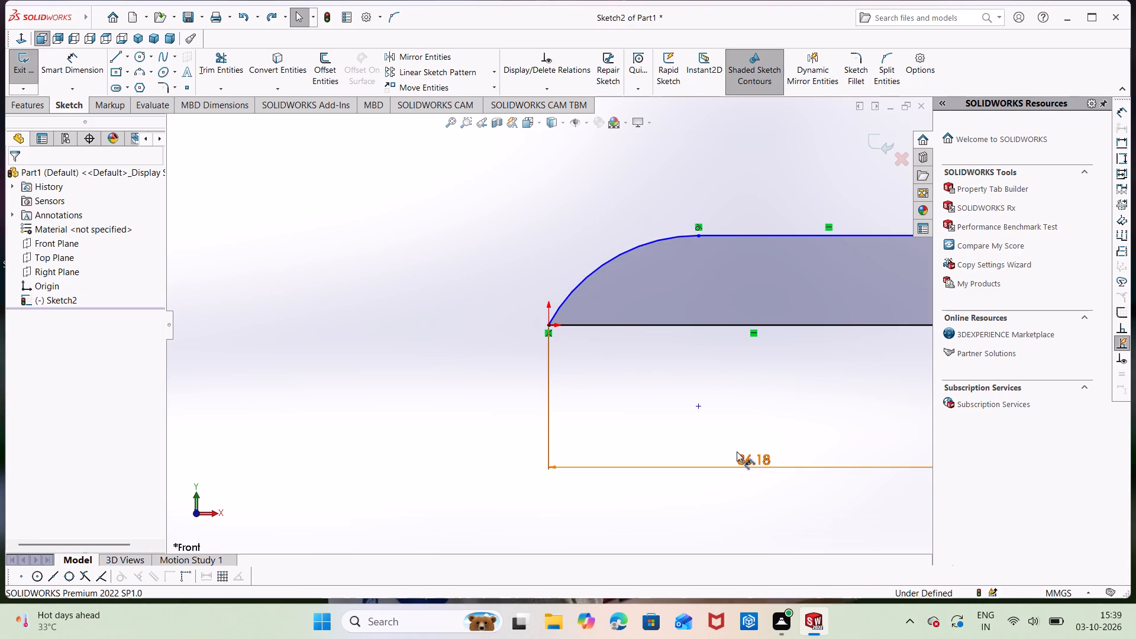
scroll(737, 451, "up", 2)
double_click(667, 393)
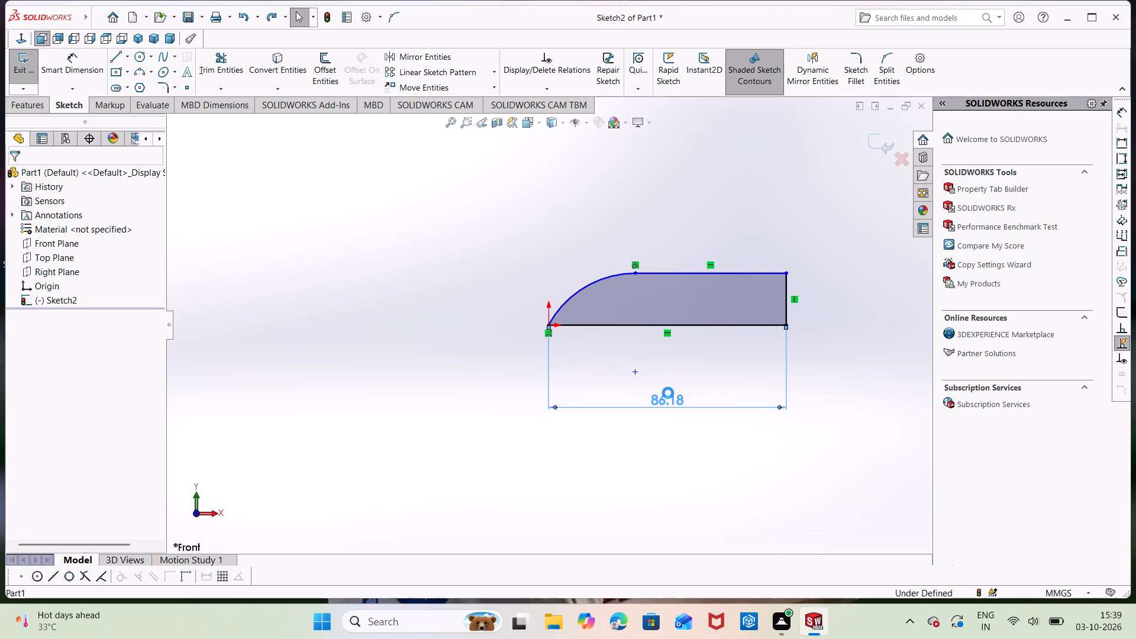
key("BackSpace")
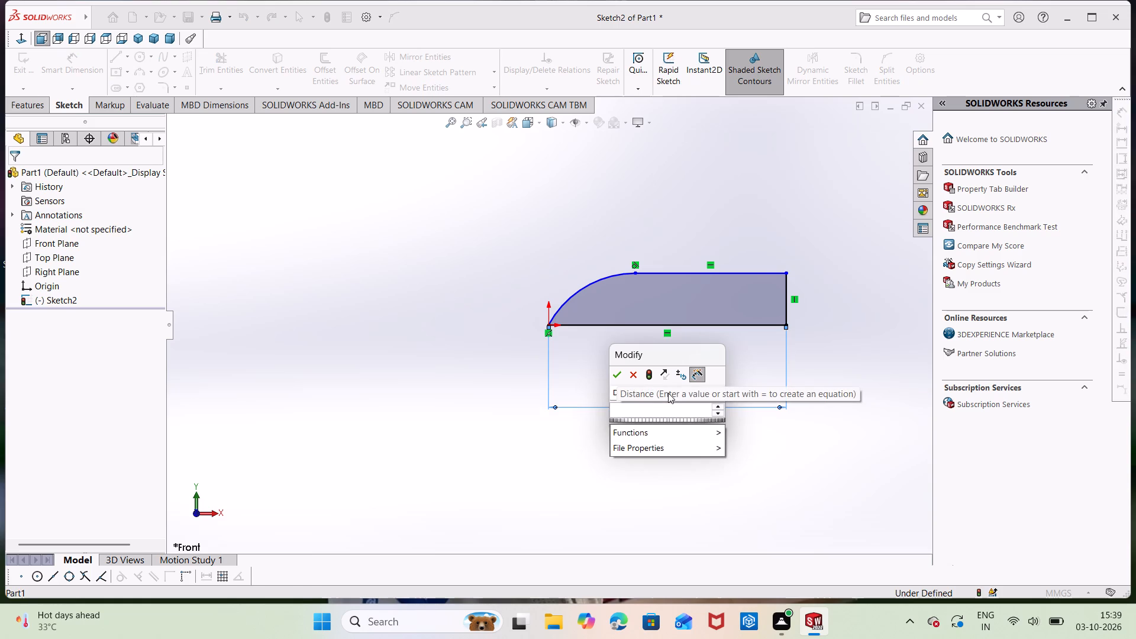
type("350")
key("Return")
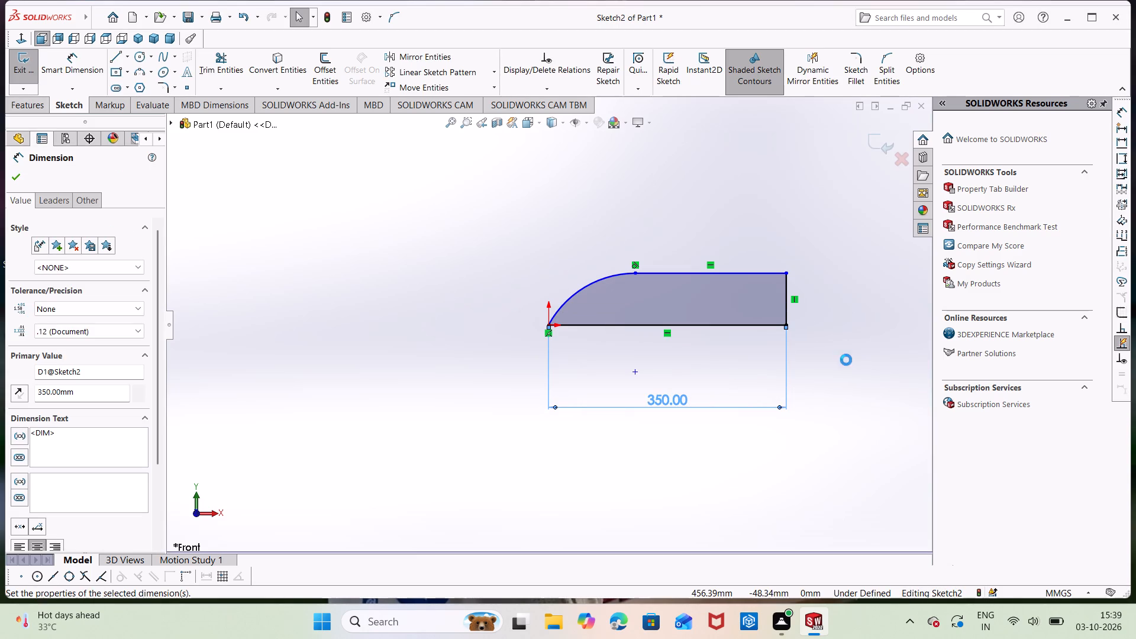
Dimension the profile's vertical side to 80 mm.
right_click(846, 360)
right_click_drag(846, 360, 839, 275)
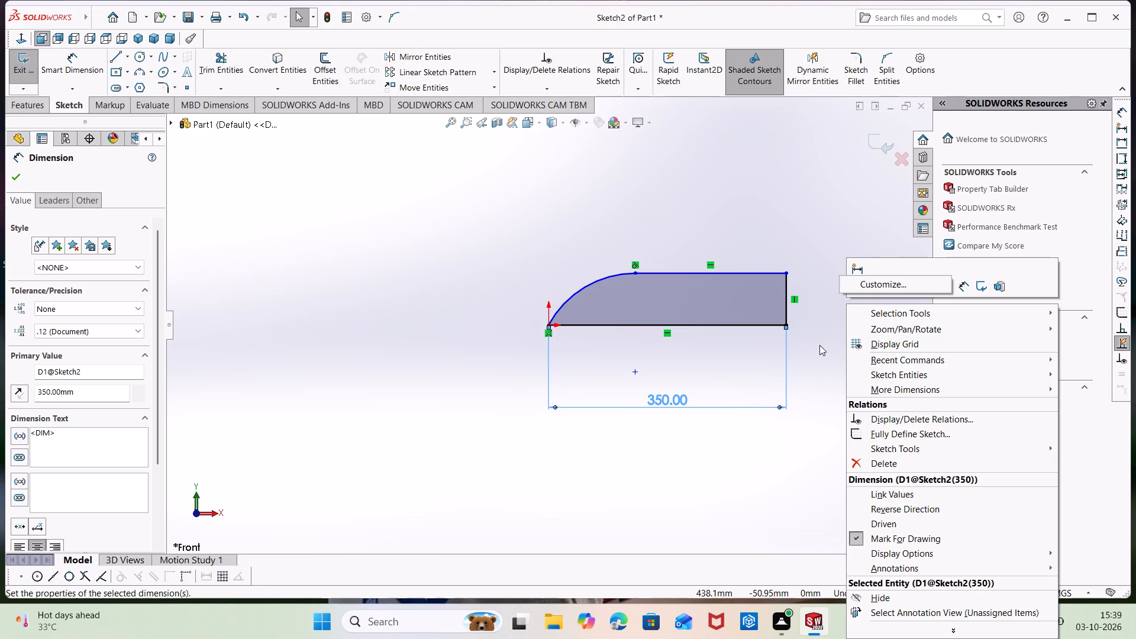
key("Escape")
right_click_drag(835, 378, 838, 271)
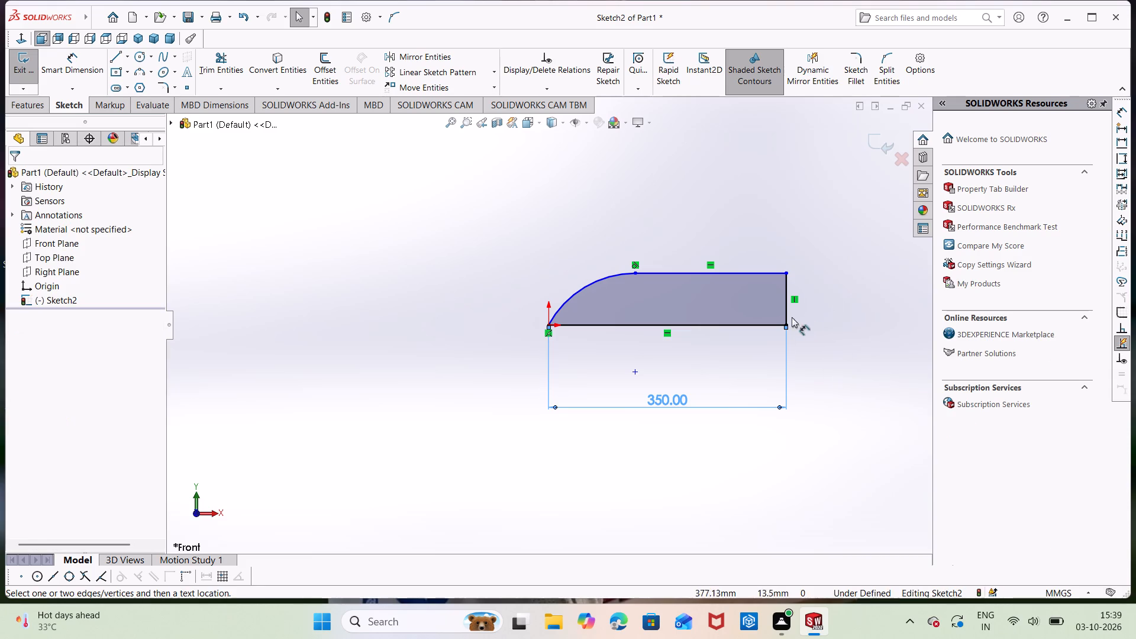
left_click(786, 308)
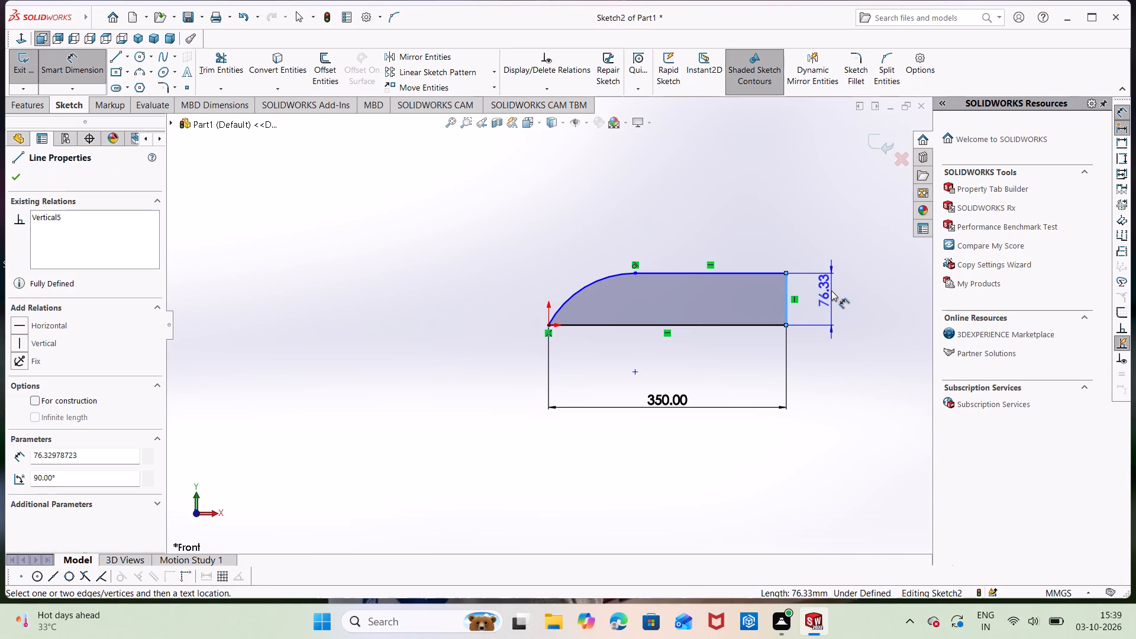
left_click(831, 299)
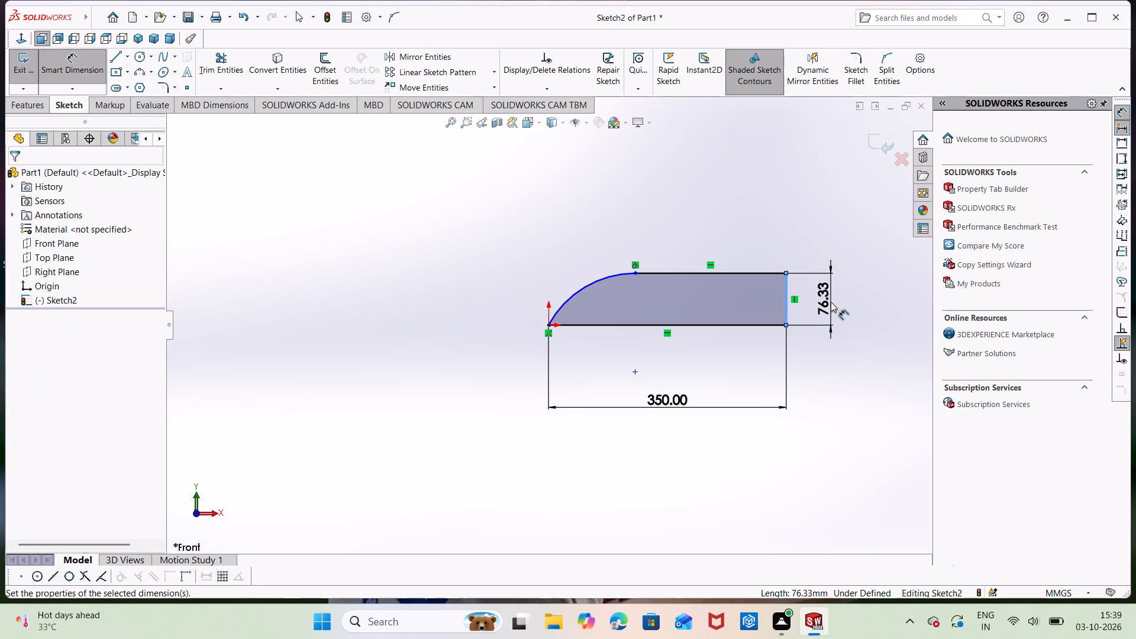
key("BackSpace")
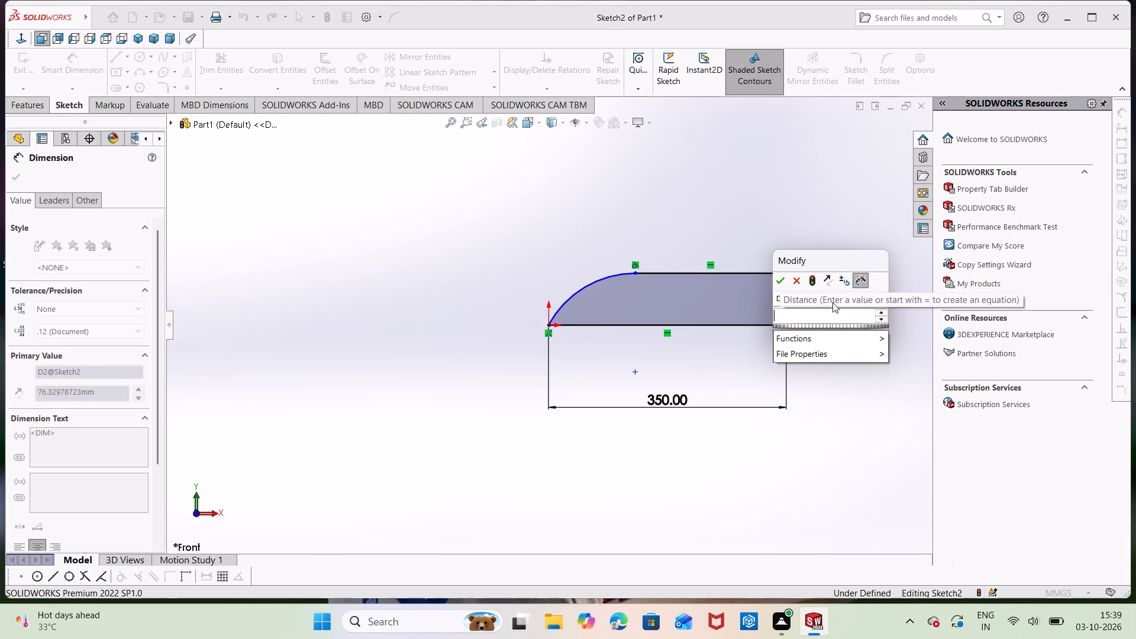
type("80")
key("Return")
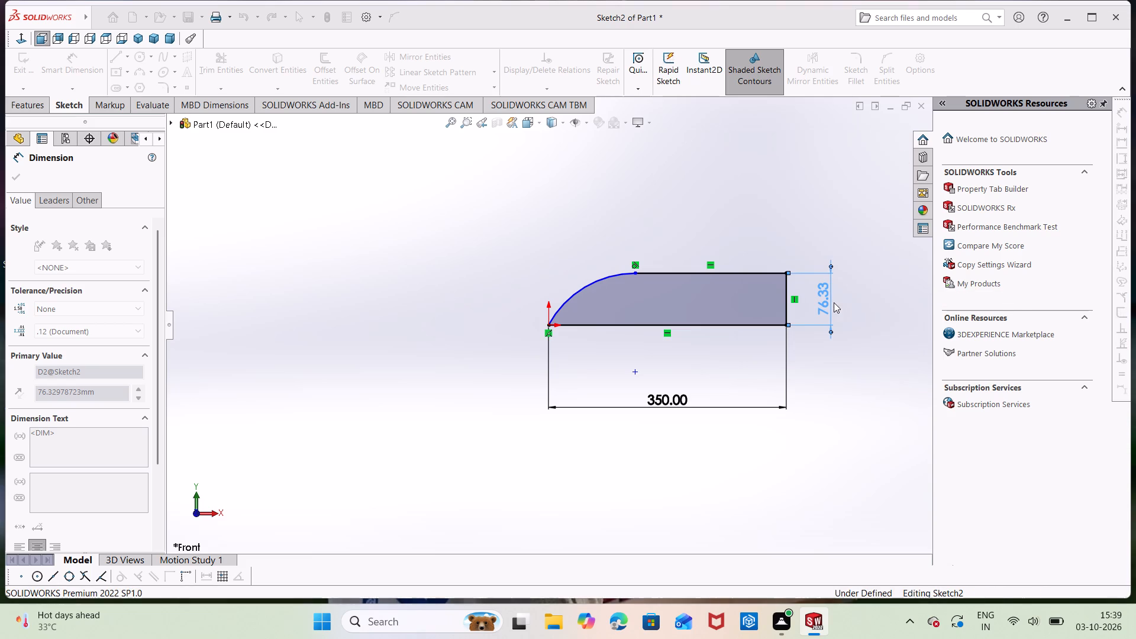
Add a radius dimension to the arc, keeping its current value.
left_click(583, 286)
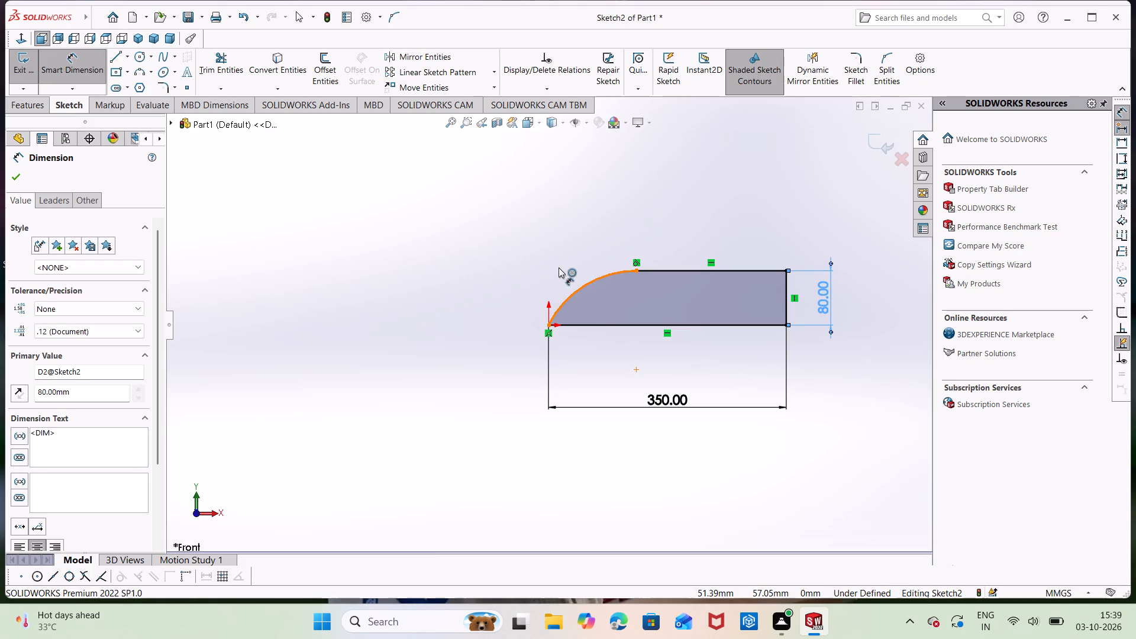
left_click(566, 273)
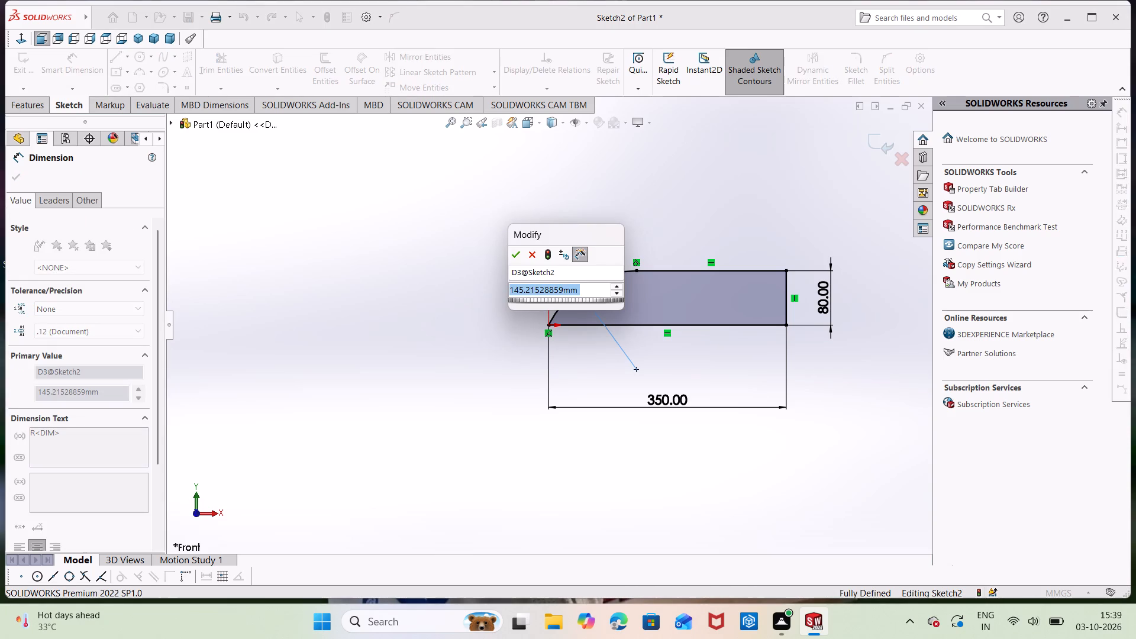
key("Escape")
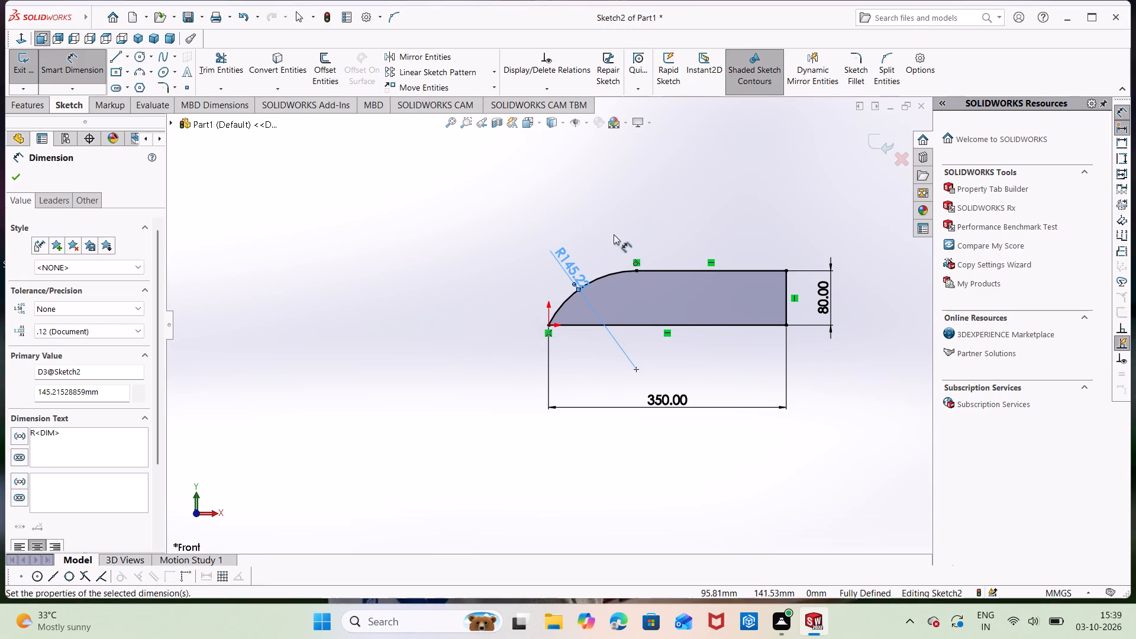
right_click(572, 276)
key("Escape")
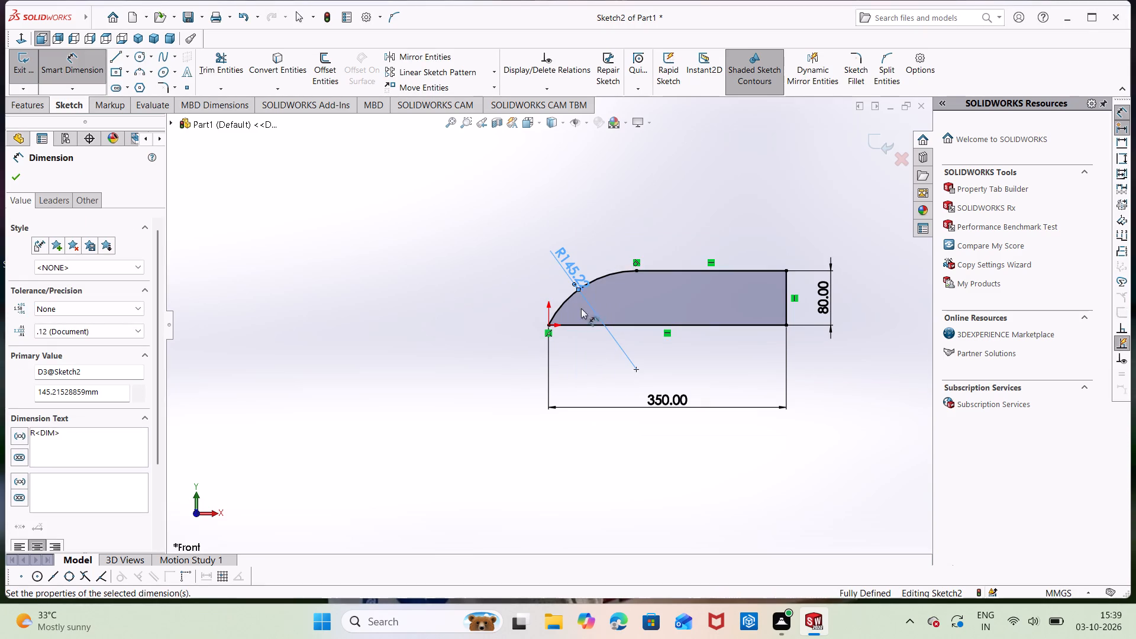
right_click(568, 280)
key("Escape")
key("Escape")
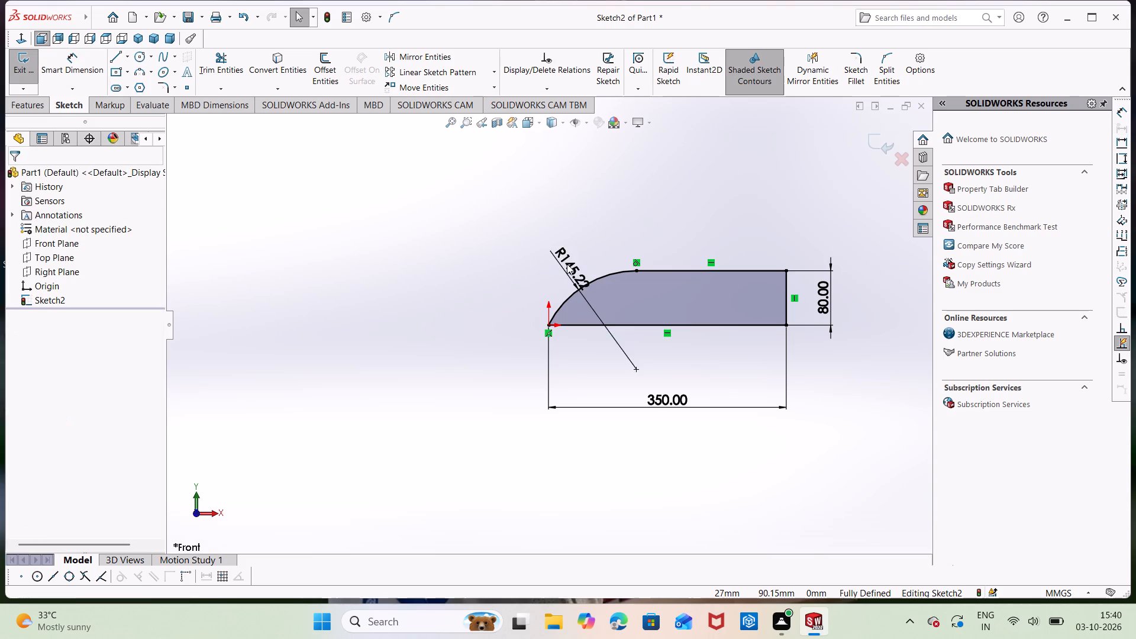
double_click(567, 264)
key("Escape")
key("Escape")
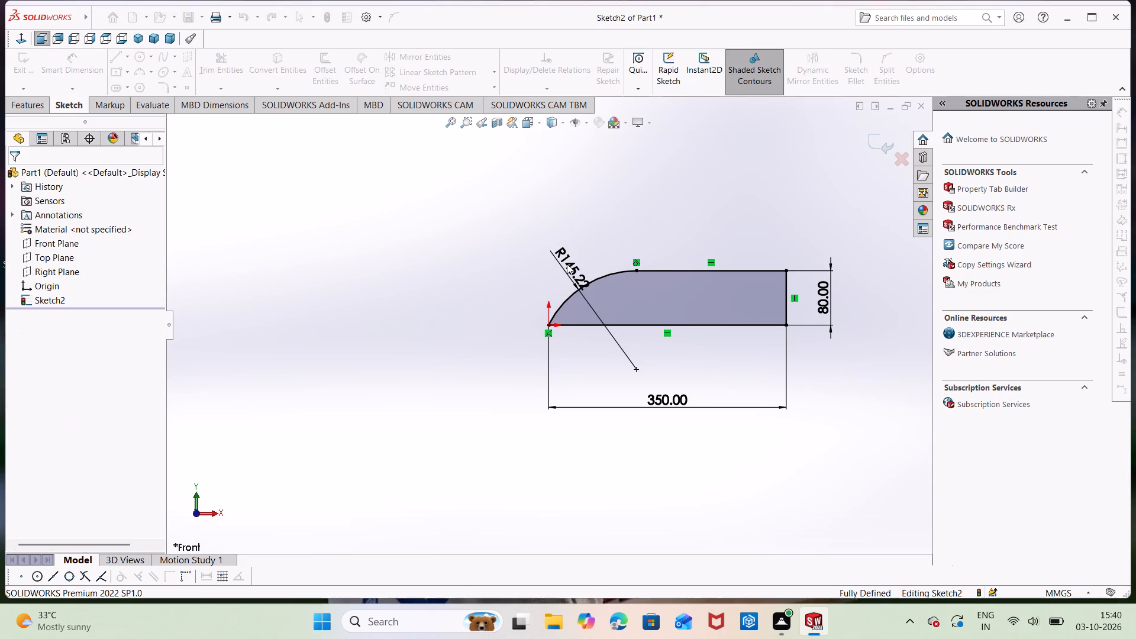
Delete the arc's radius dimension.
right_click(563, 267)
left_click(603, 414)
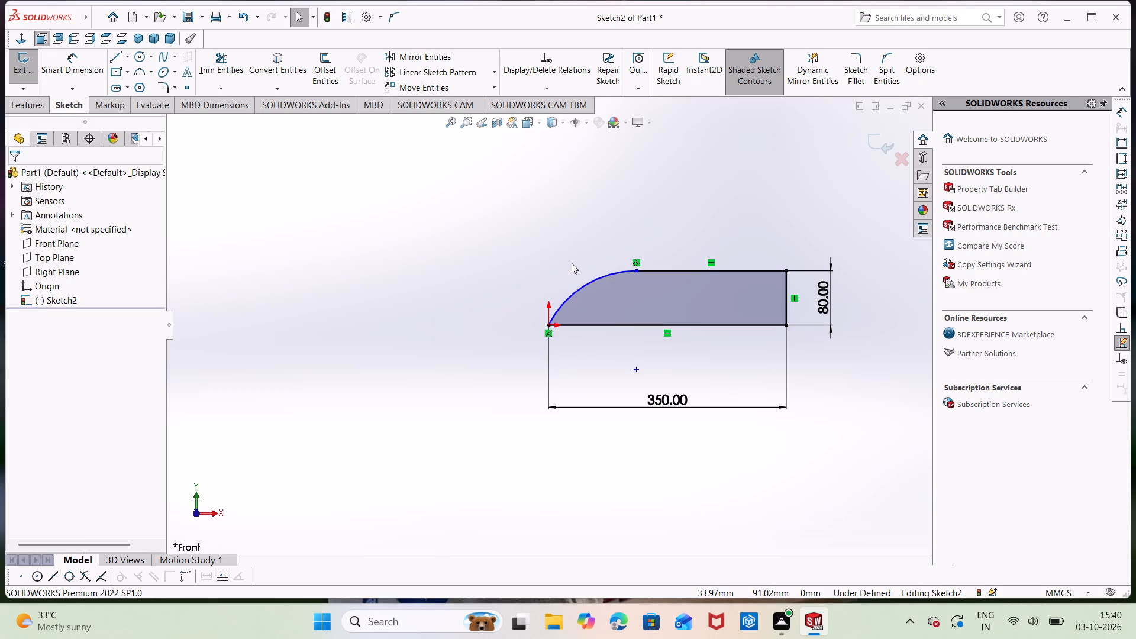
Dimension the profile's top horizontal line to 200 mm.
right_click_drag(572, 263, 576, 205)
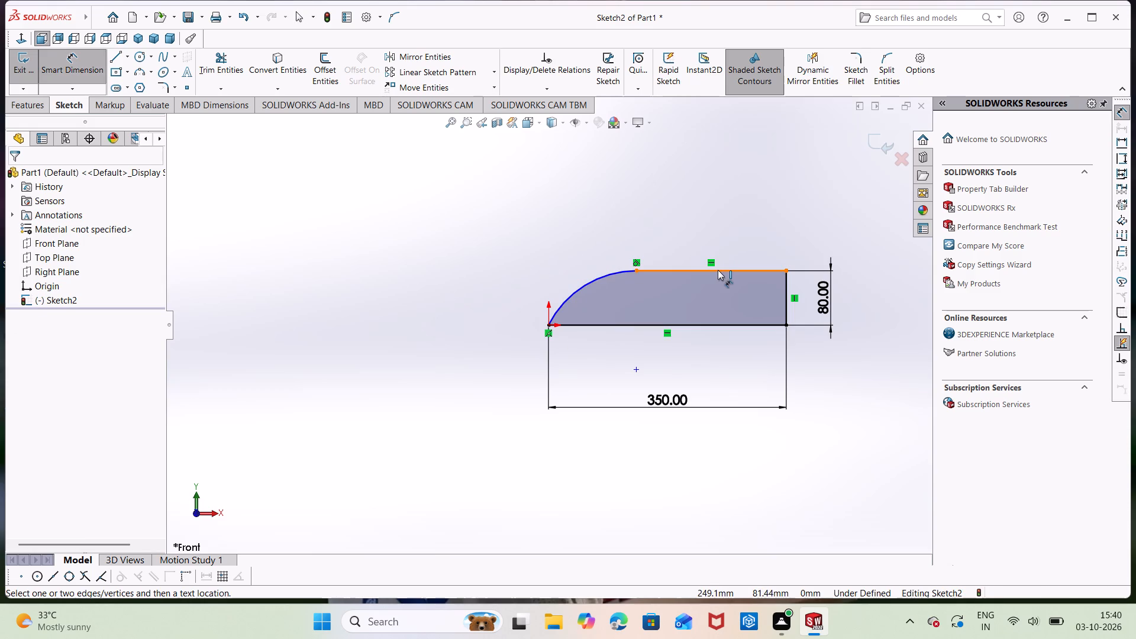
left_click(718, 270)
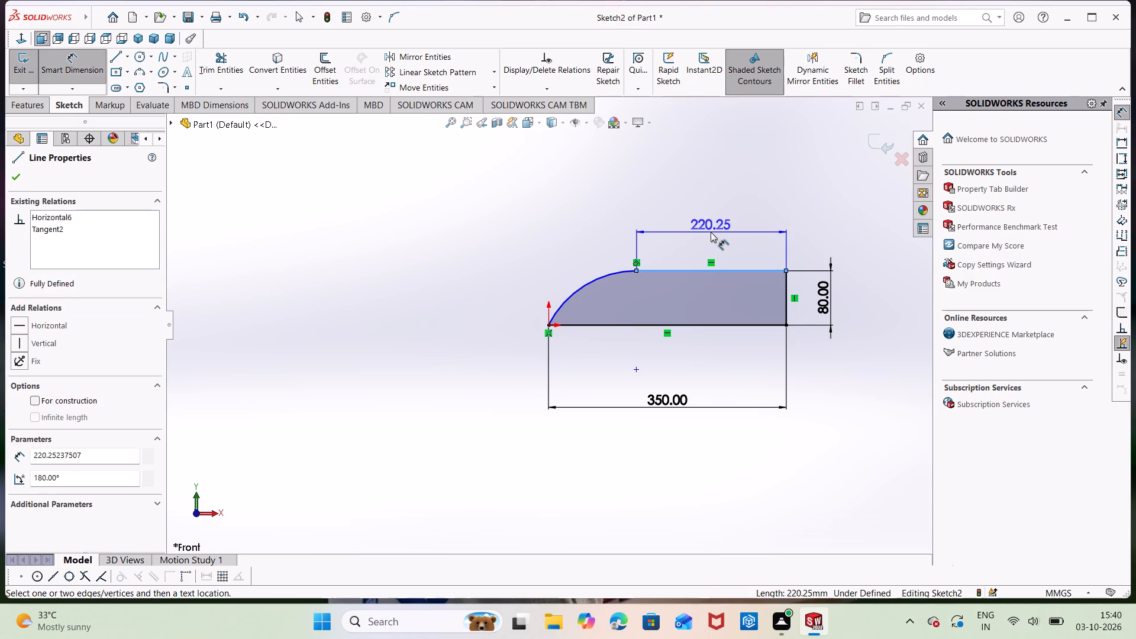
left_click(711, 232)
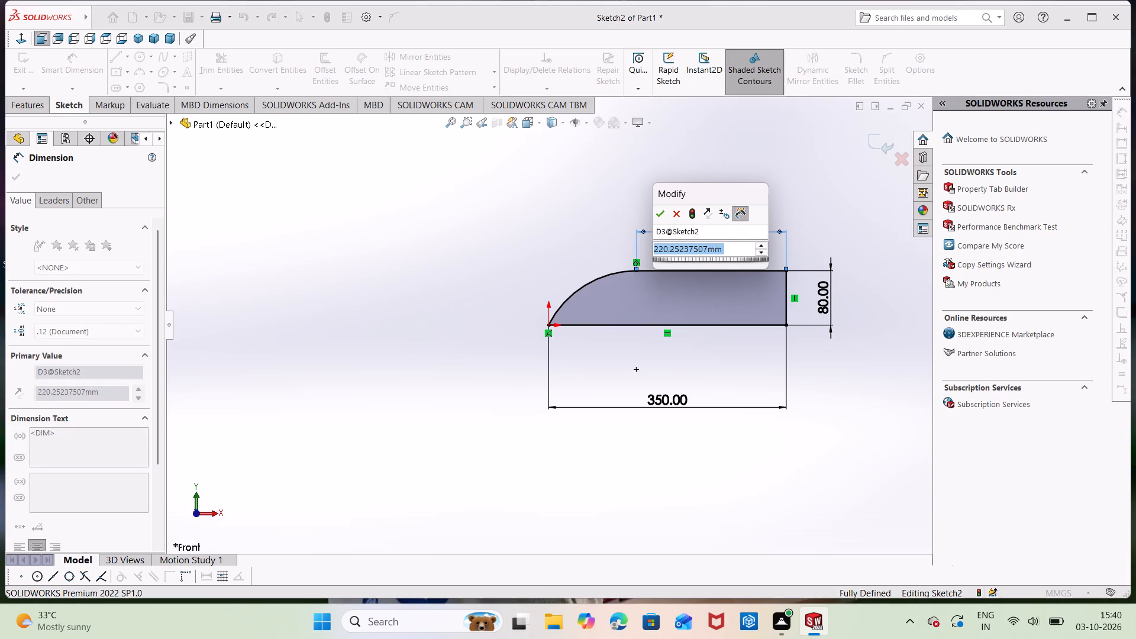
type("200")
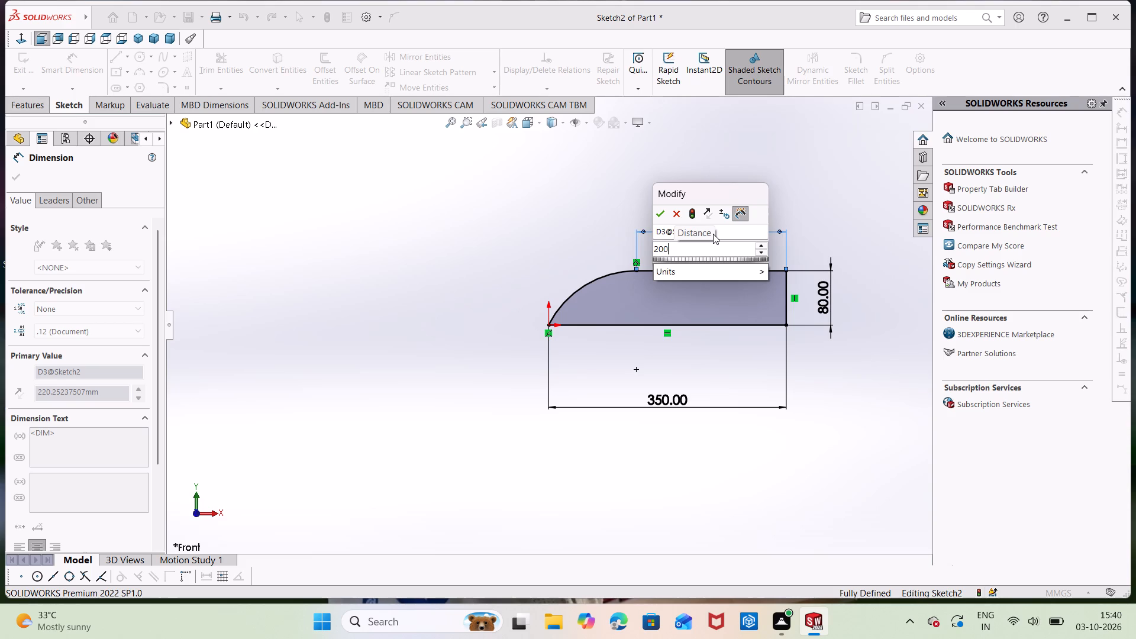
key("Return")
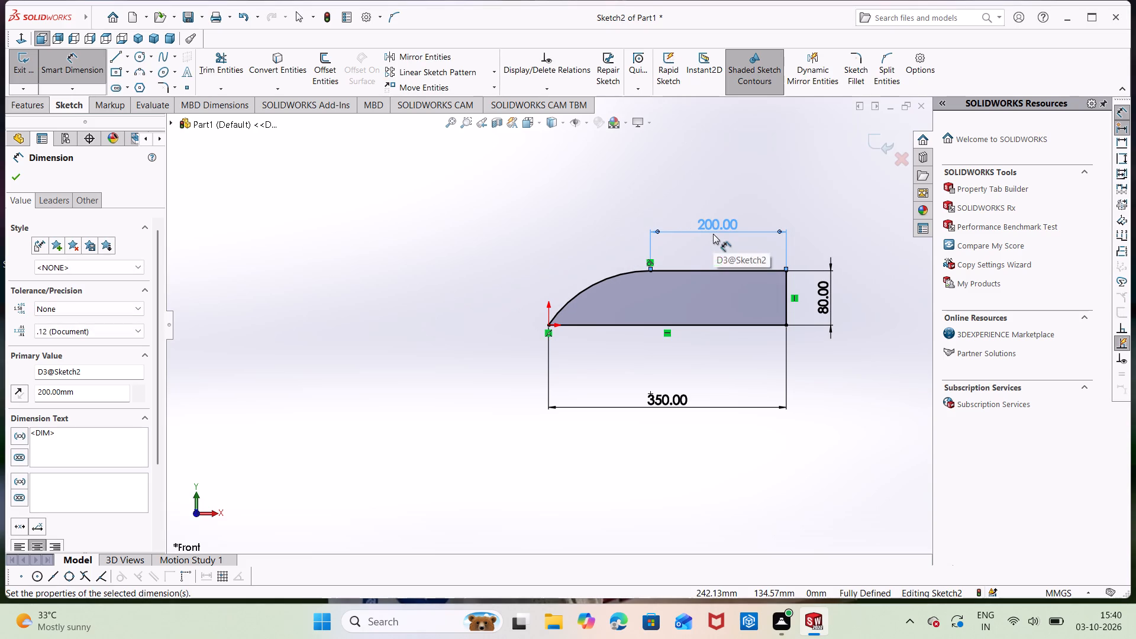
key("Escape")
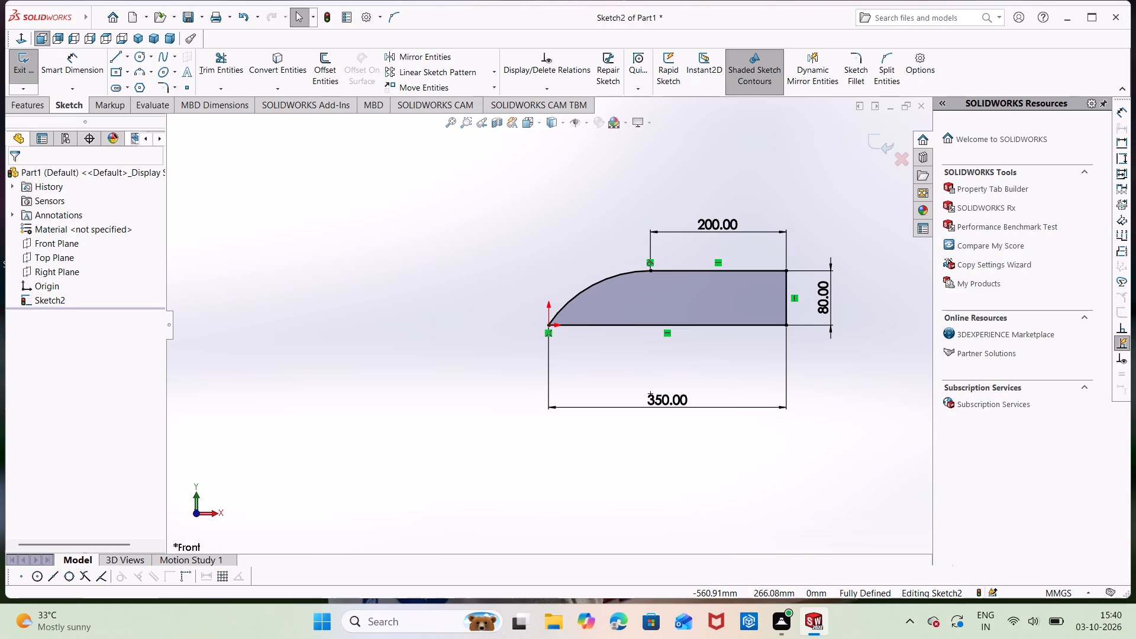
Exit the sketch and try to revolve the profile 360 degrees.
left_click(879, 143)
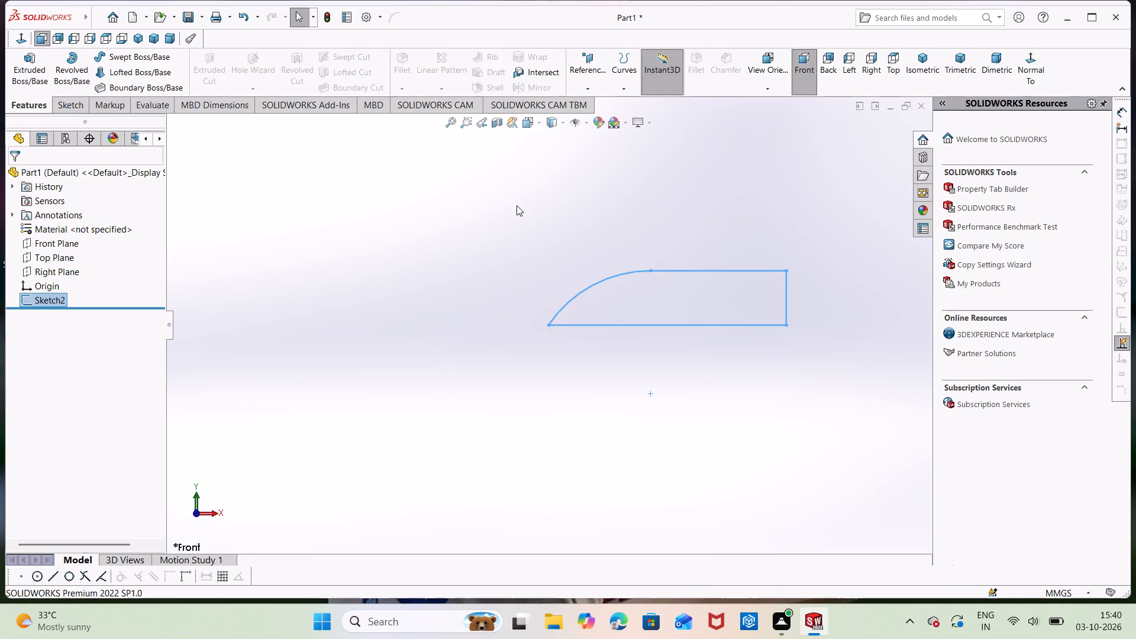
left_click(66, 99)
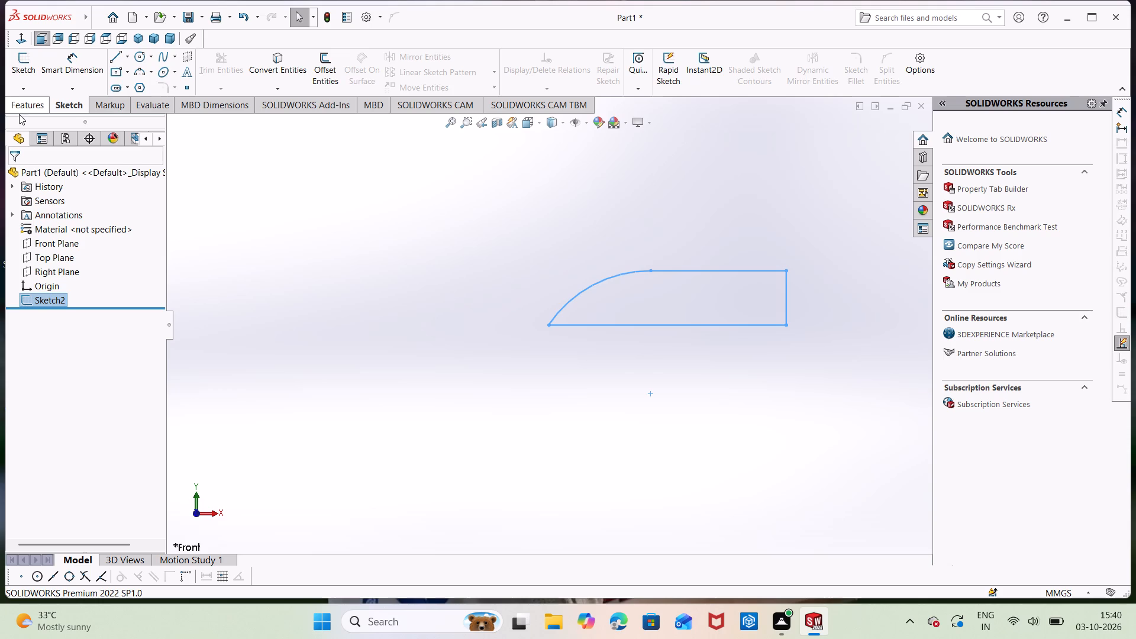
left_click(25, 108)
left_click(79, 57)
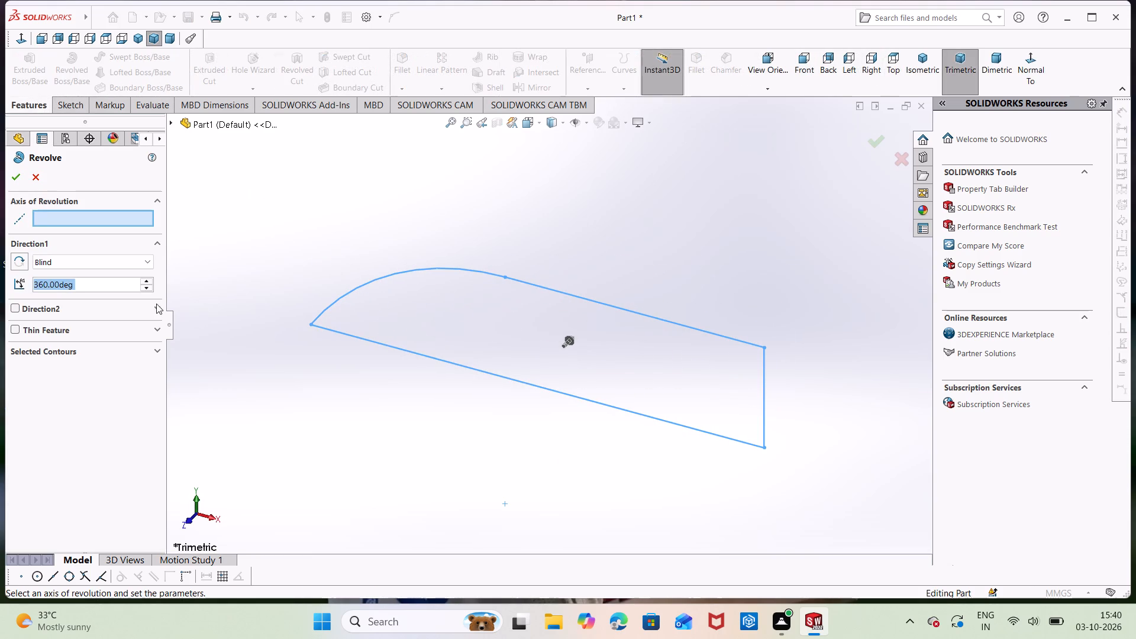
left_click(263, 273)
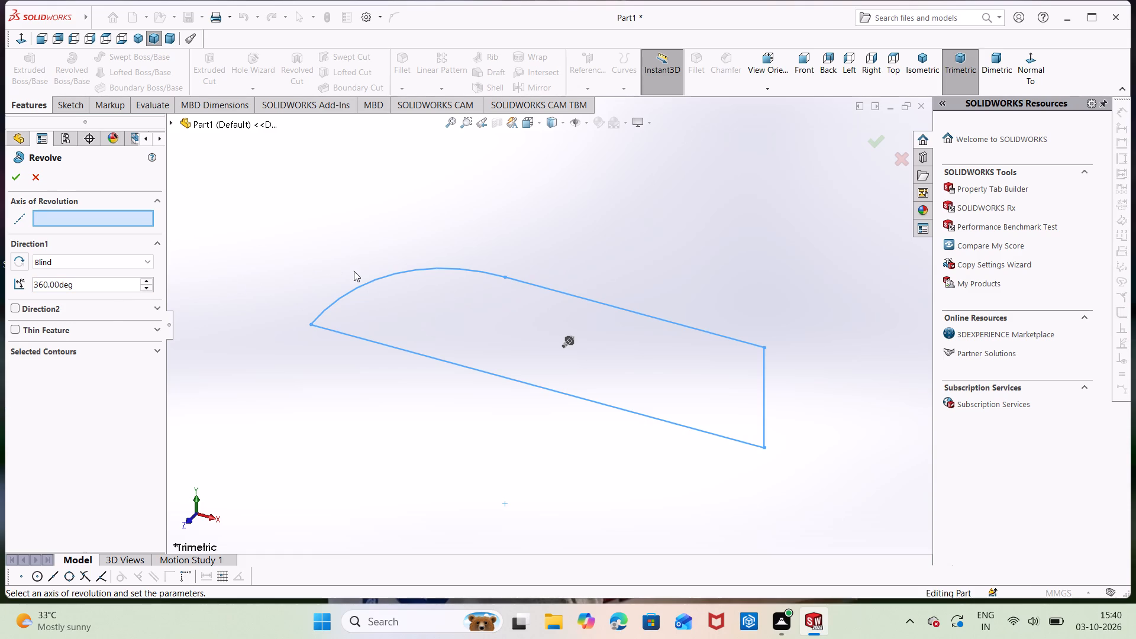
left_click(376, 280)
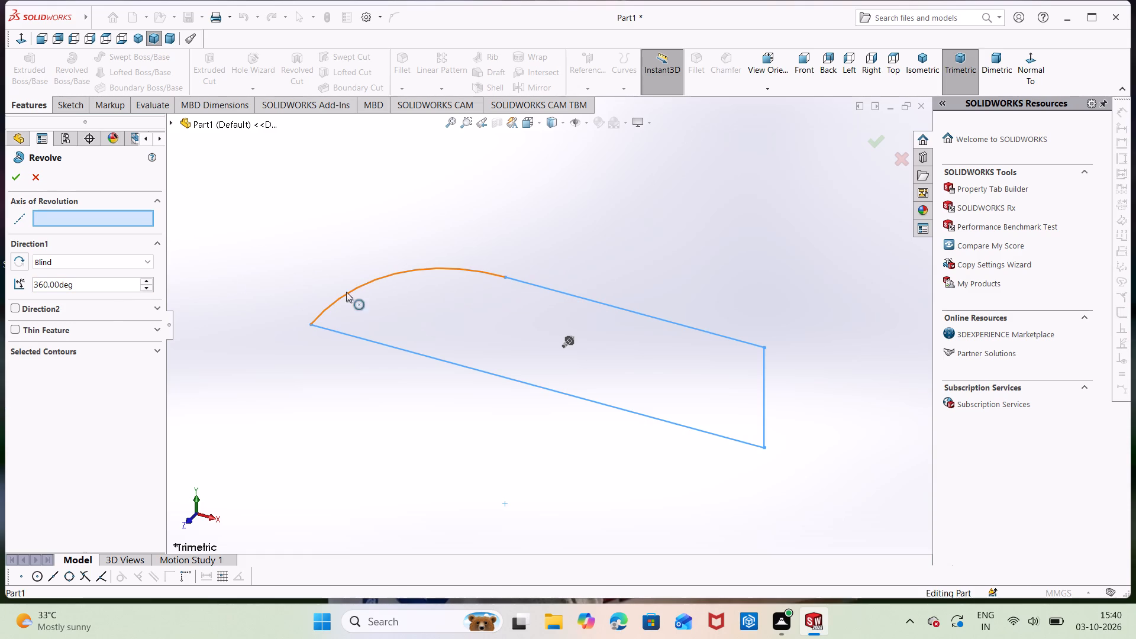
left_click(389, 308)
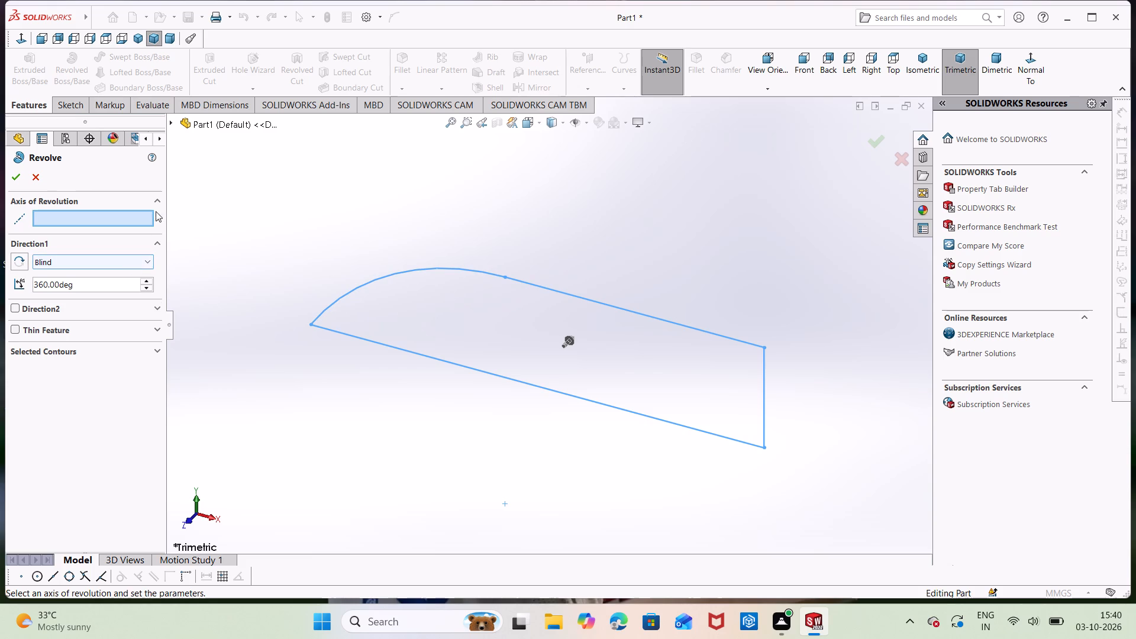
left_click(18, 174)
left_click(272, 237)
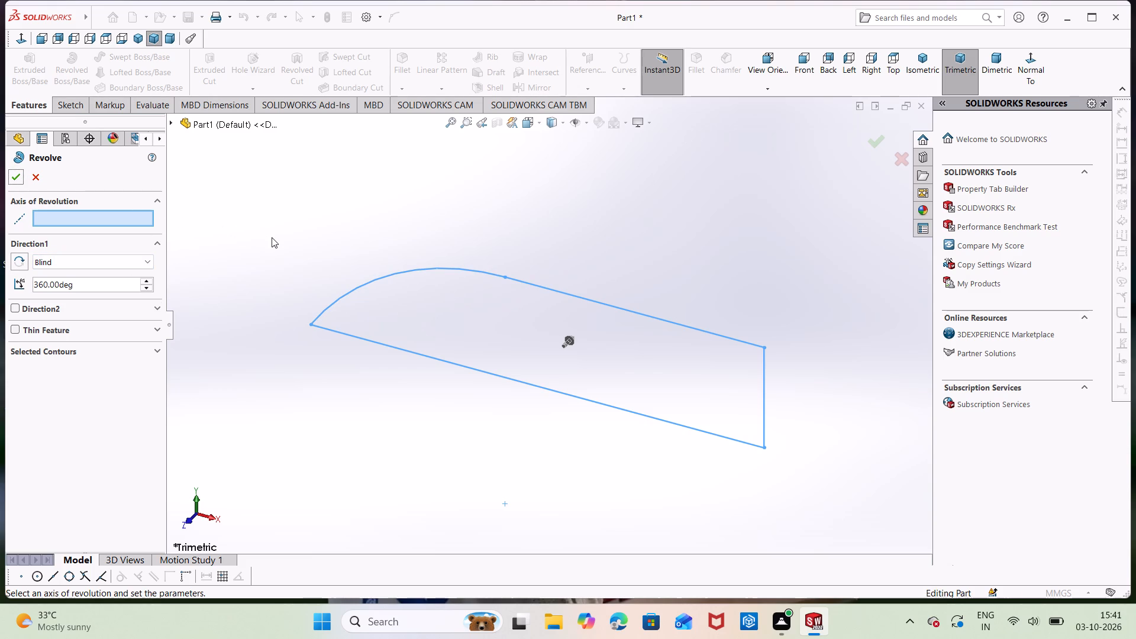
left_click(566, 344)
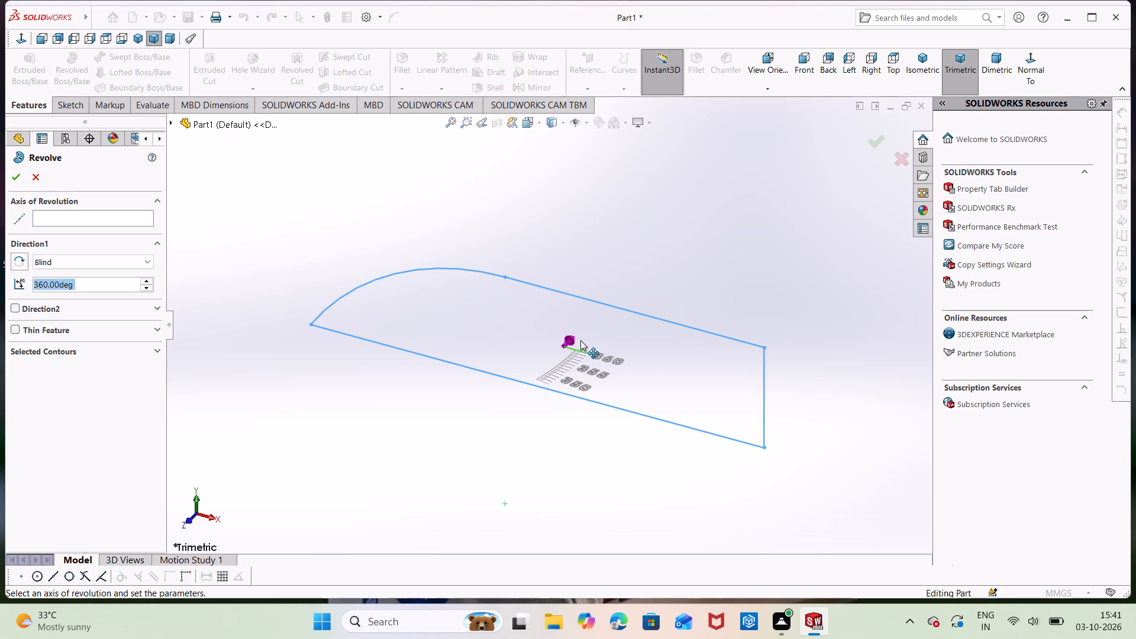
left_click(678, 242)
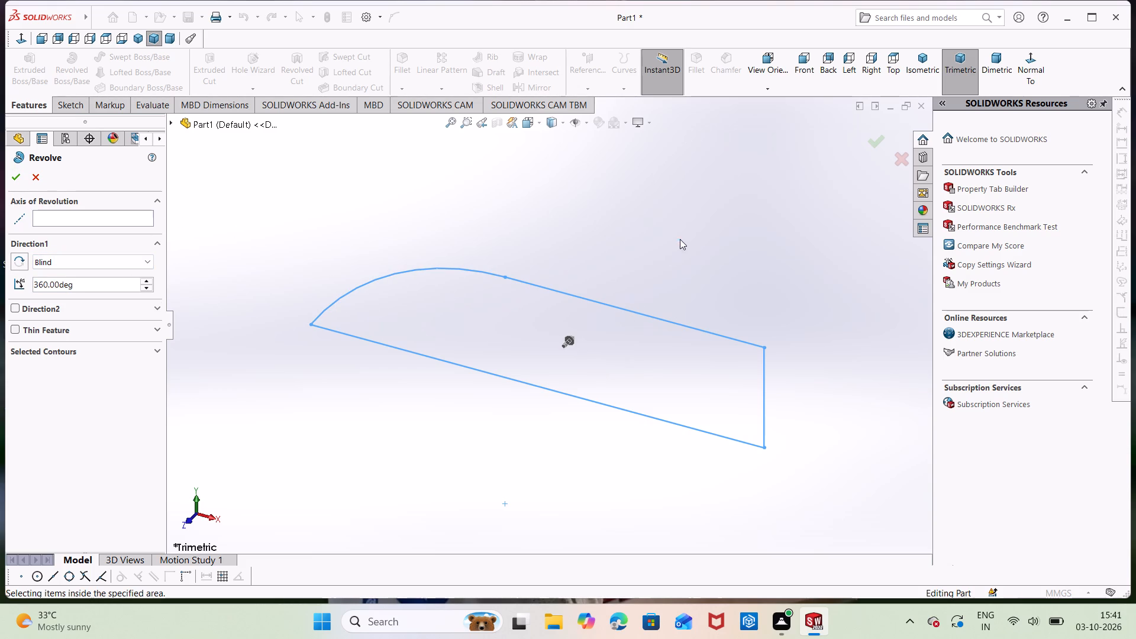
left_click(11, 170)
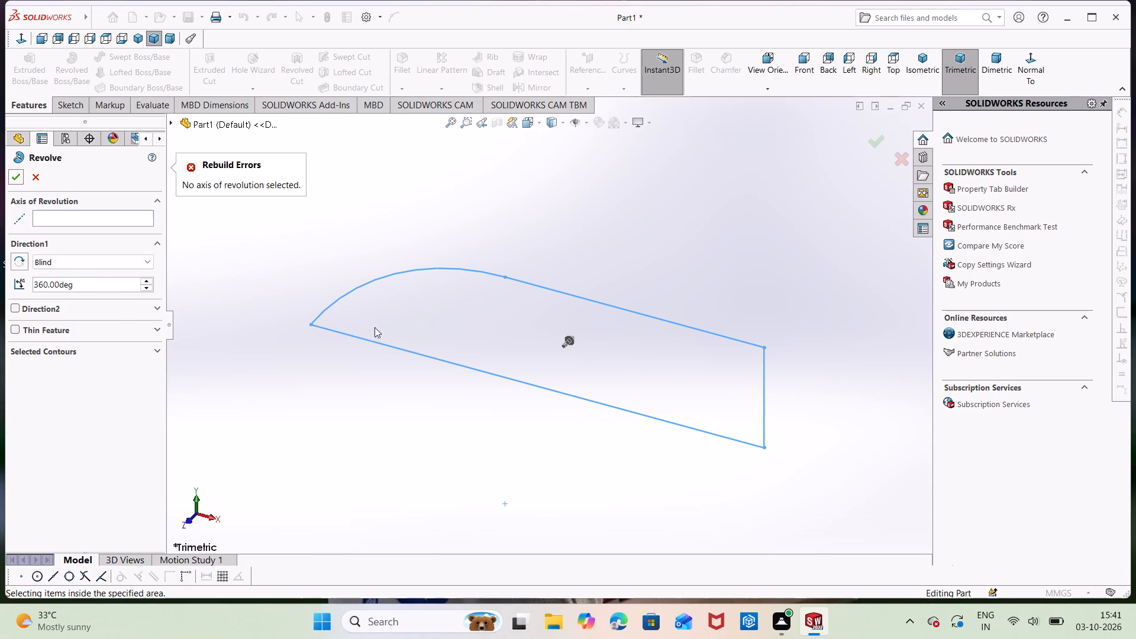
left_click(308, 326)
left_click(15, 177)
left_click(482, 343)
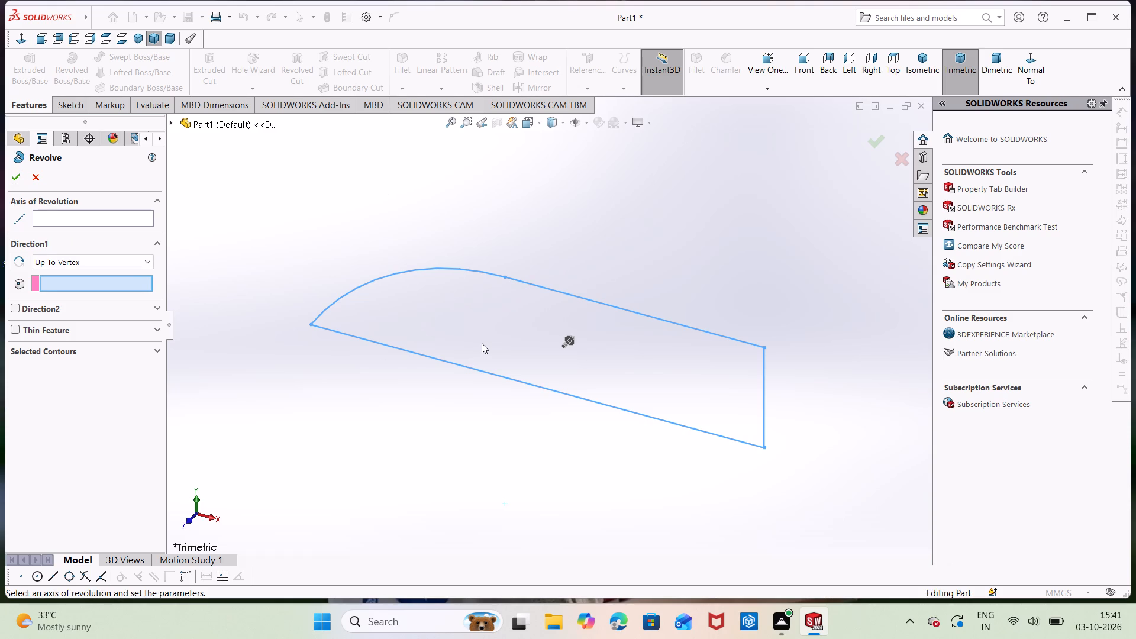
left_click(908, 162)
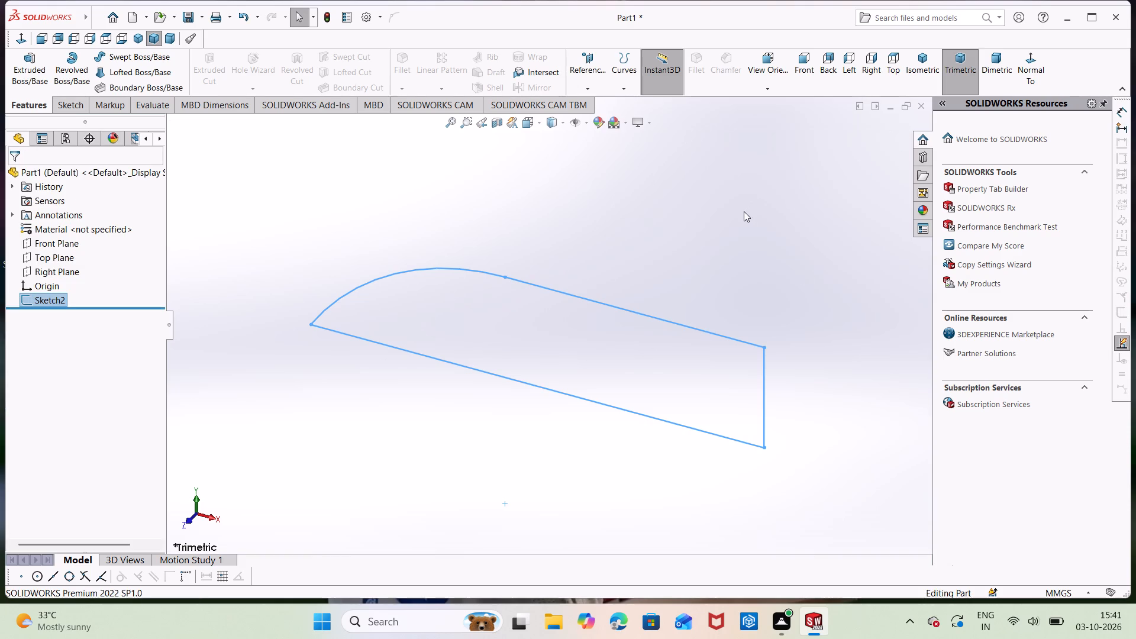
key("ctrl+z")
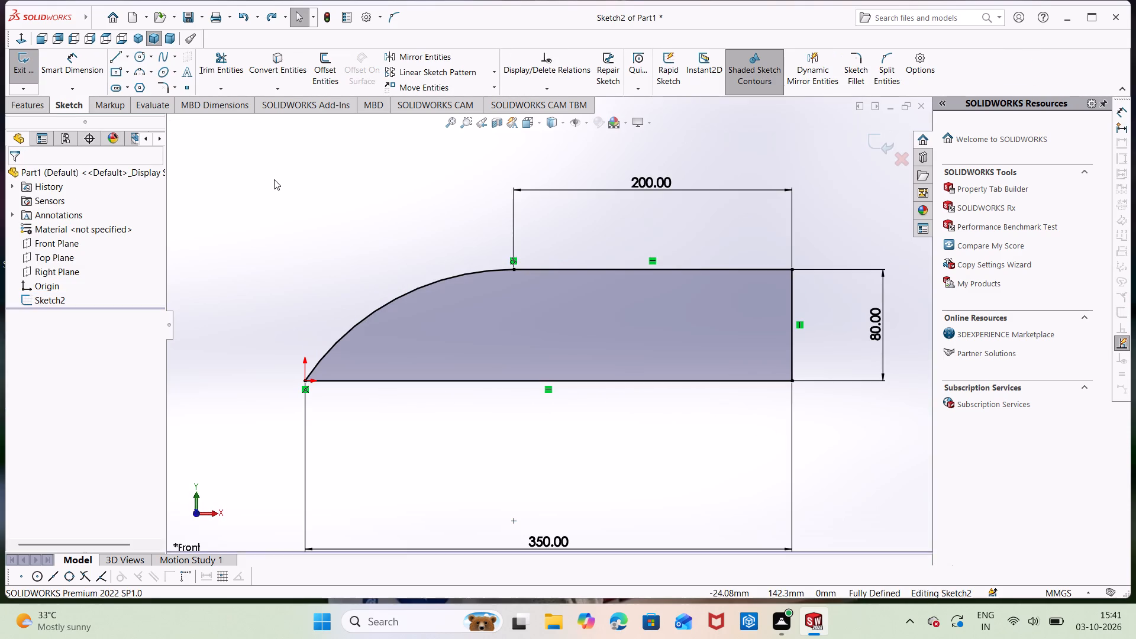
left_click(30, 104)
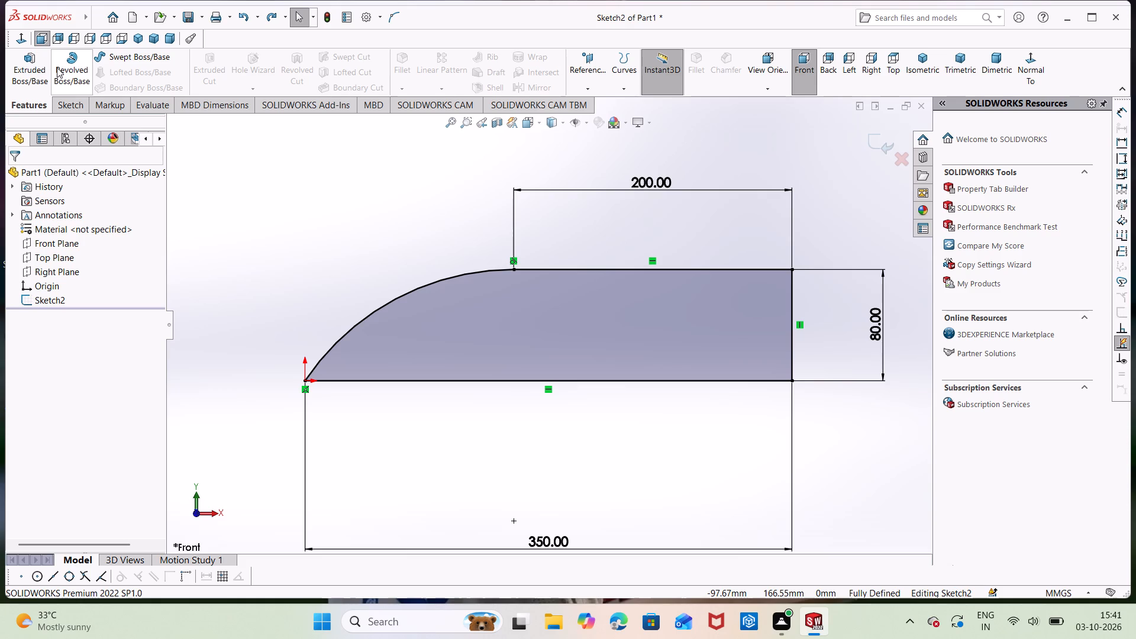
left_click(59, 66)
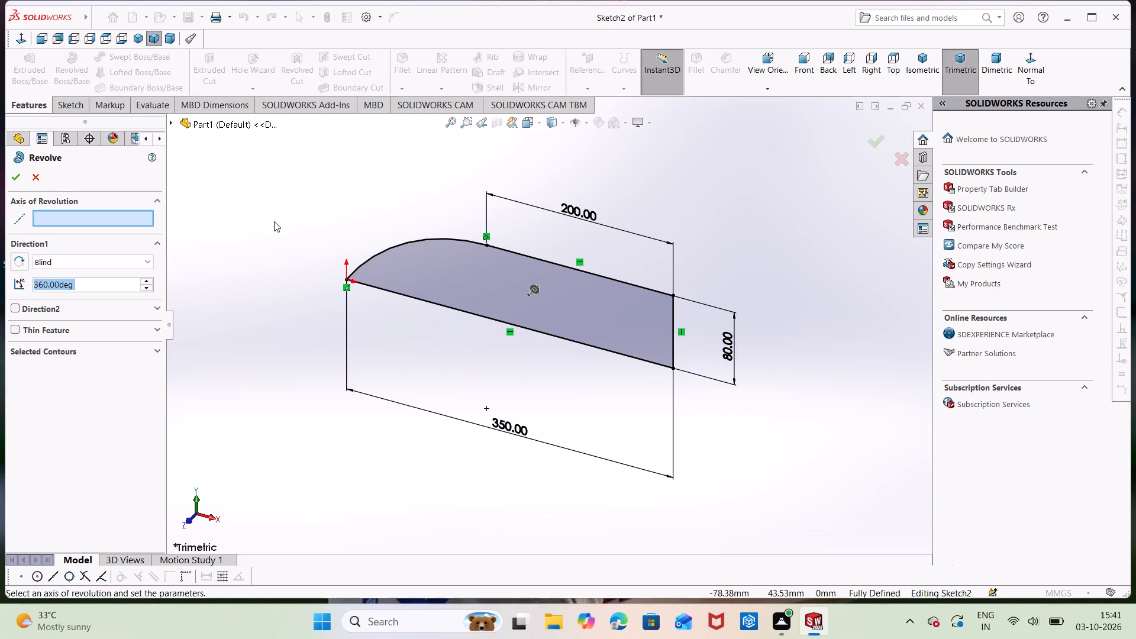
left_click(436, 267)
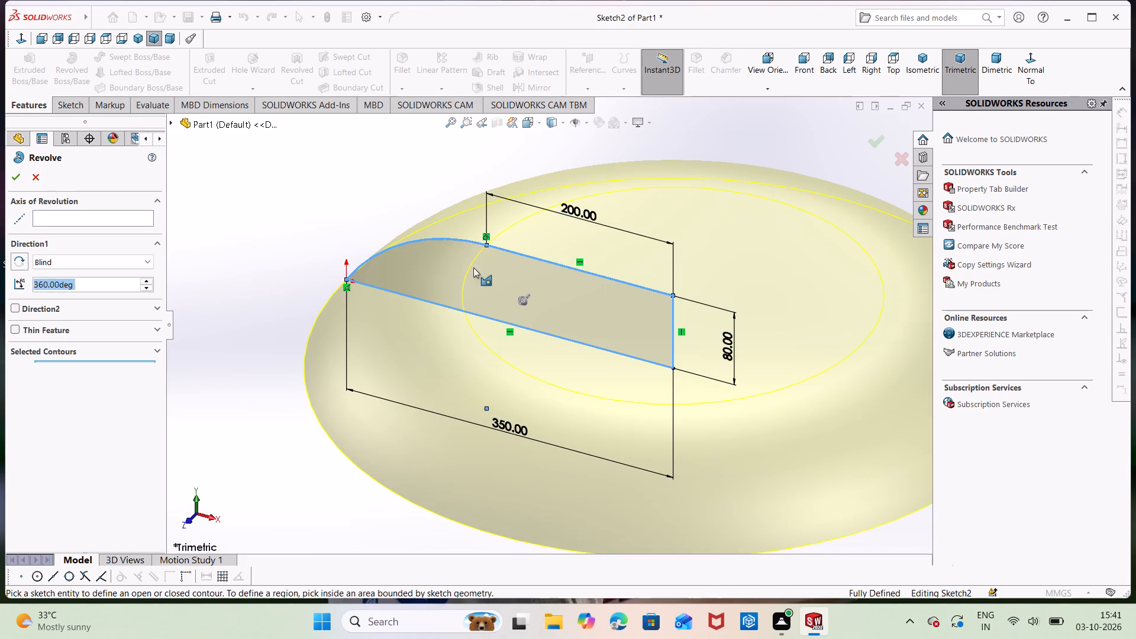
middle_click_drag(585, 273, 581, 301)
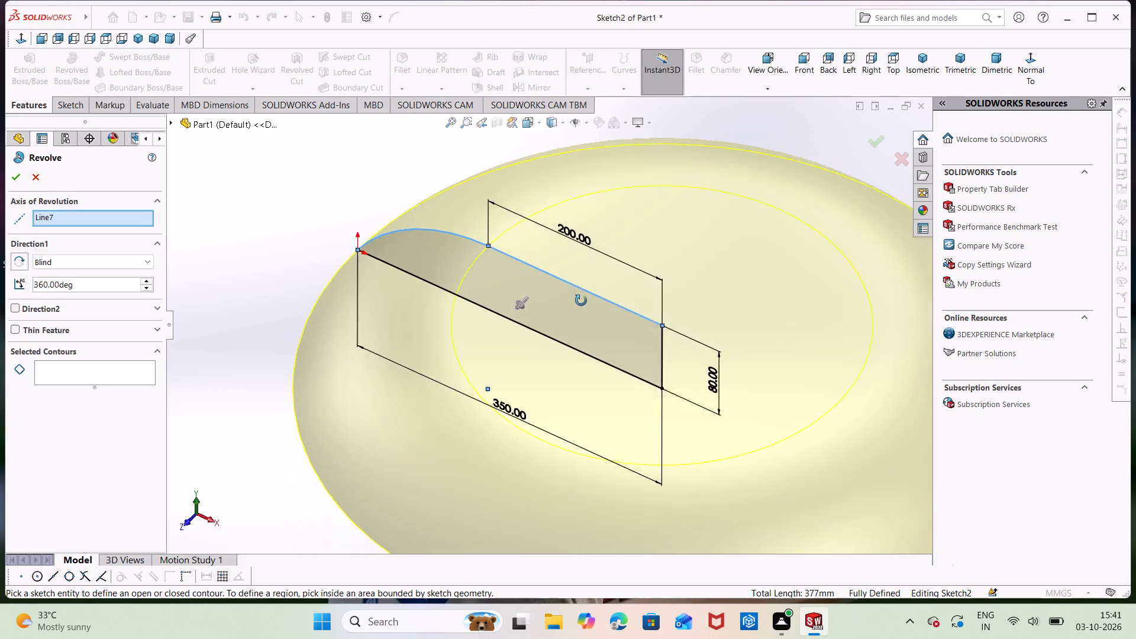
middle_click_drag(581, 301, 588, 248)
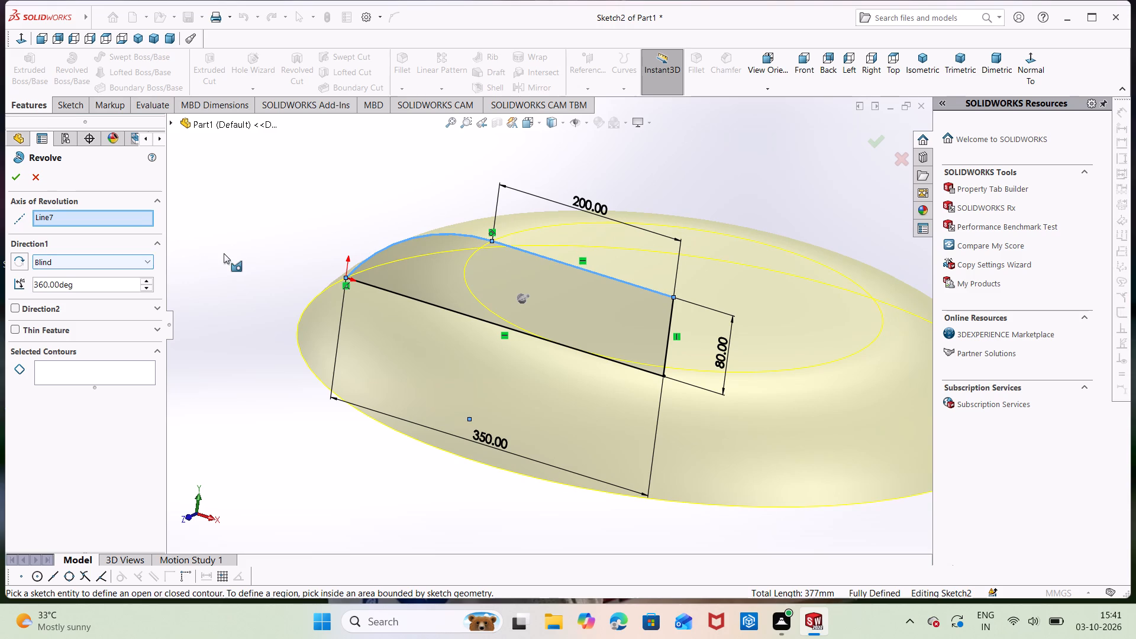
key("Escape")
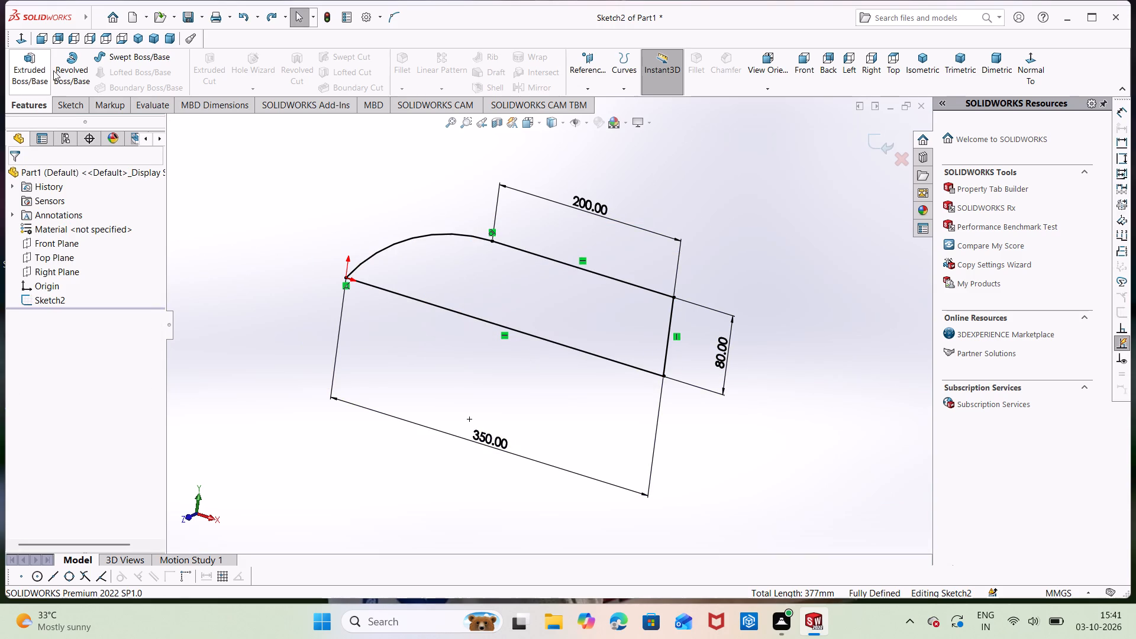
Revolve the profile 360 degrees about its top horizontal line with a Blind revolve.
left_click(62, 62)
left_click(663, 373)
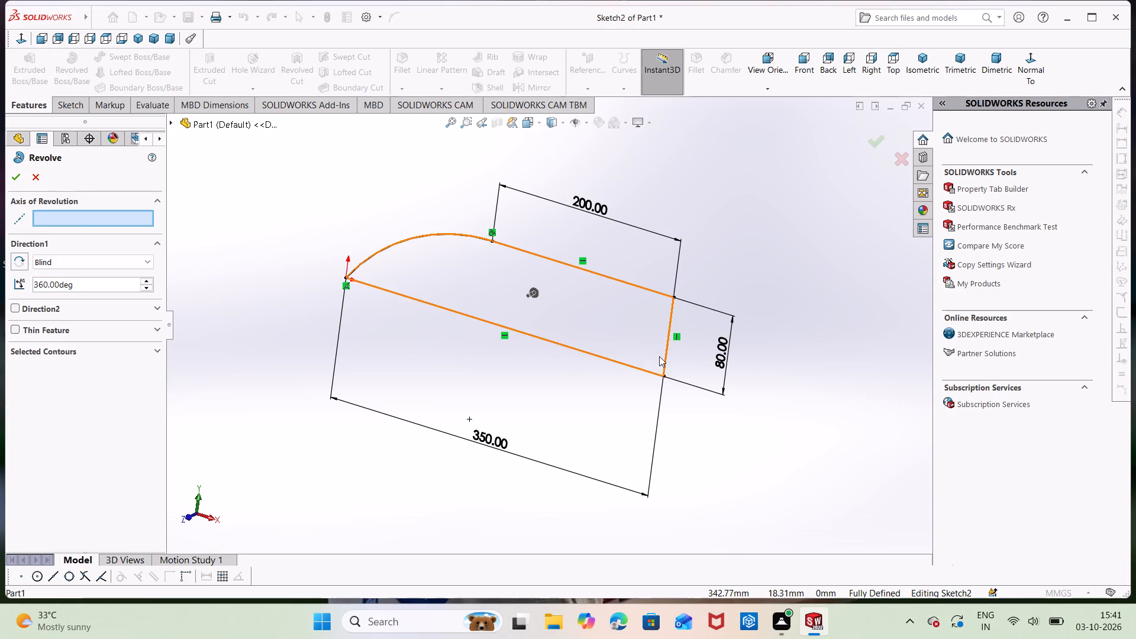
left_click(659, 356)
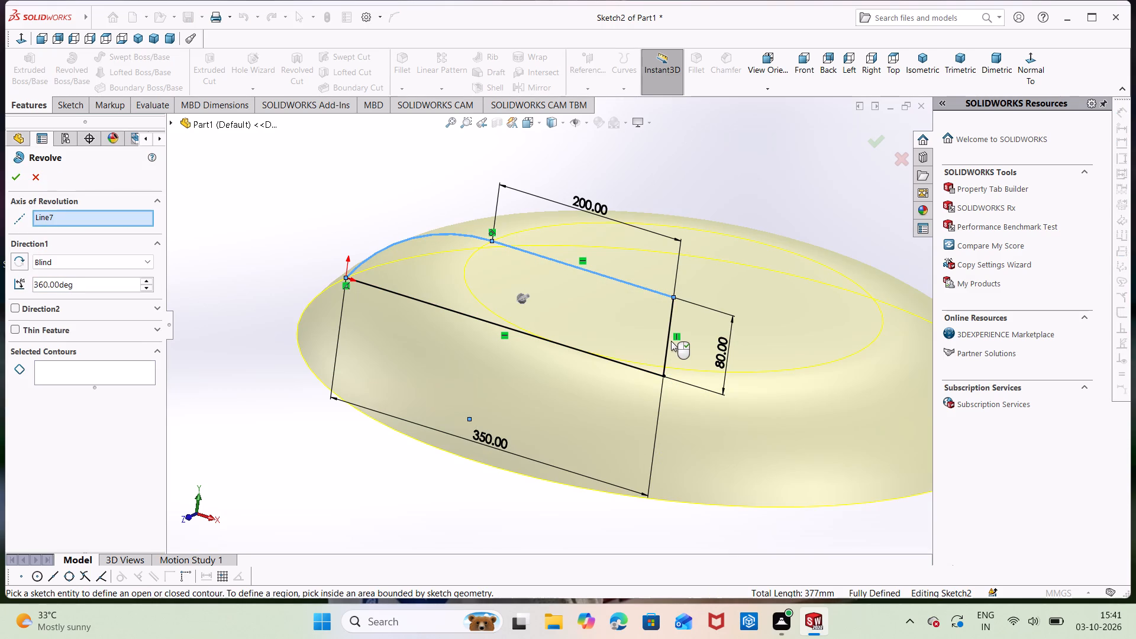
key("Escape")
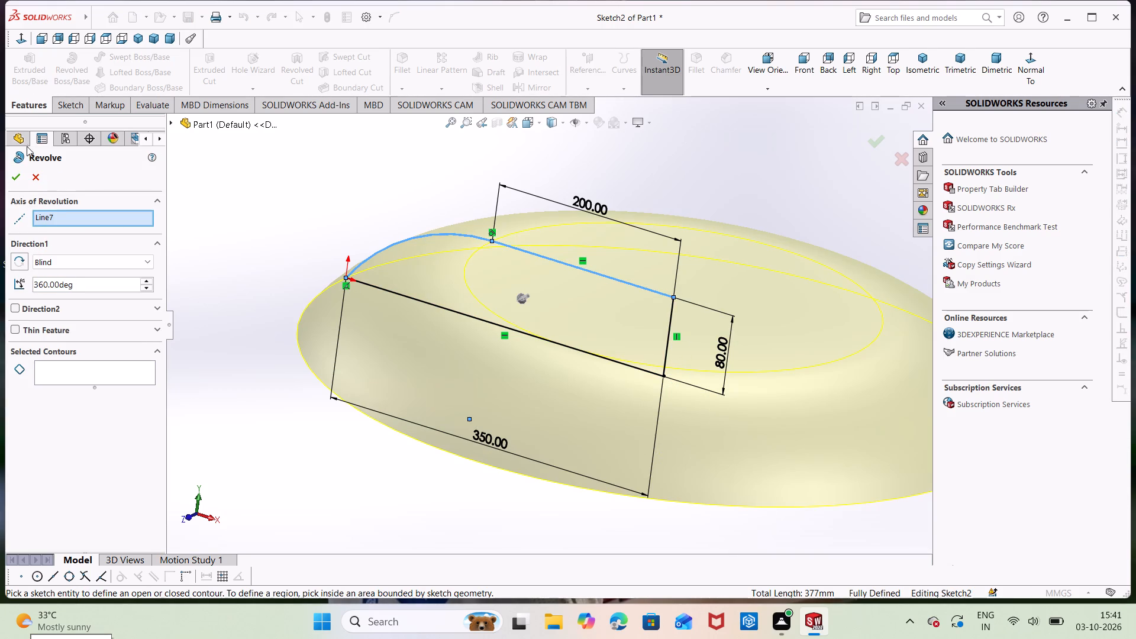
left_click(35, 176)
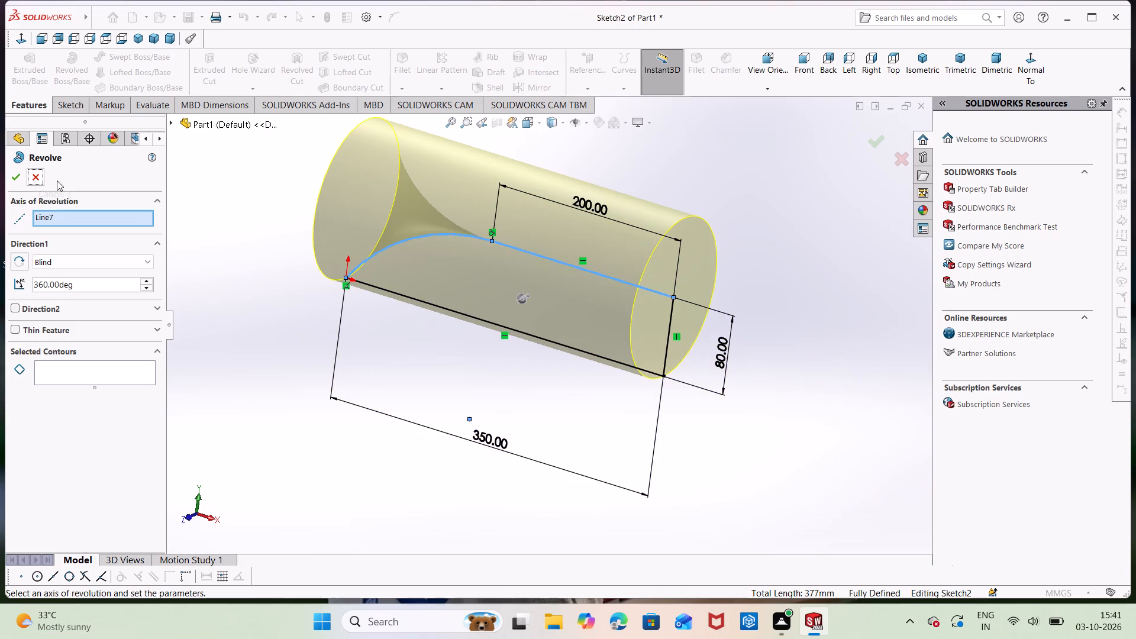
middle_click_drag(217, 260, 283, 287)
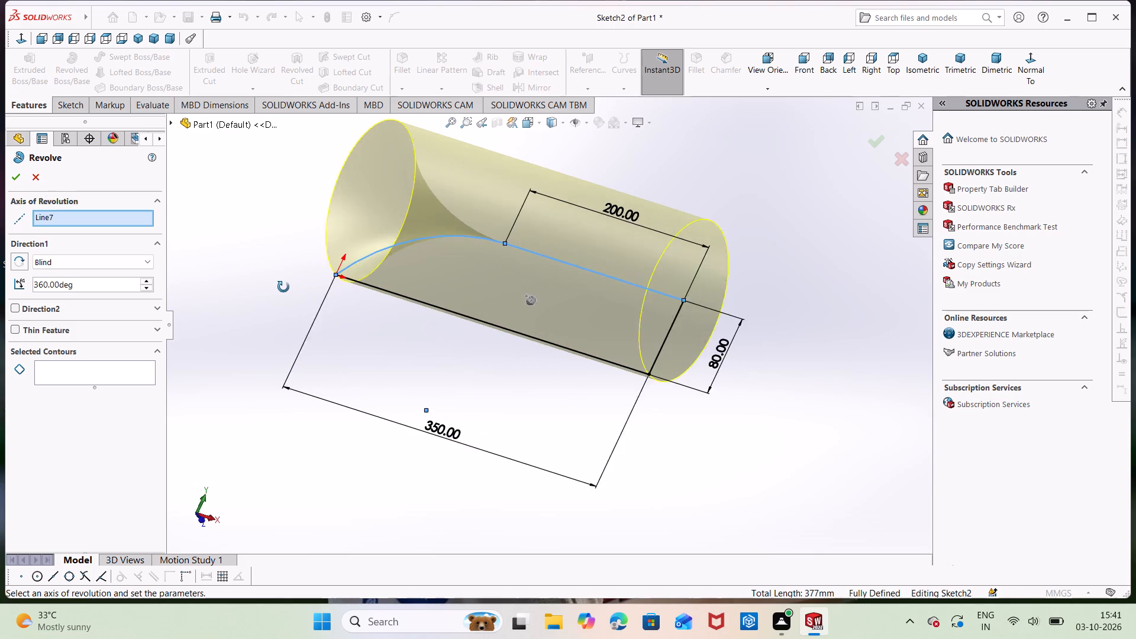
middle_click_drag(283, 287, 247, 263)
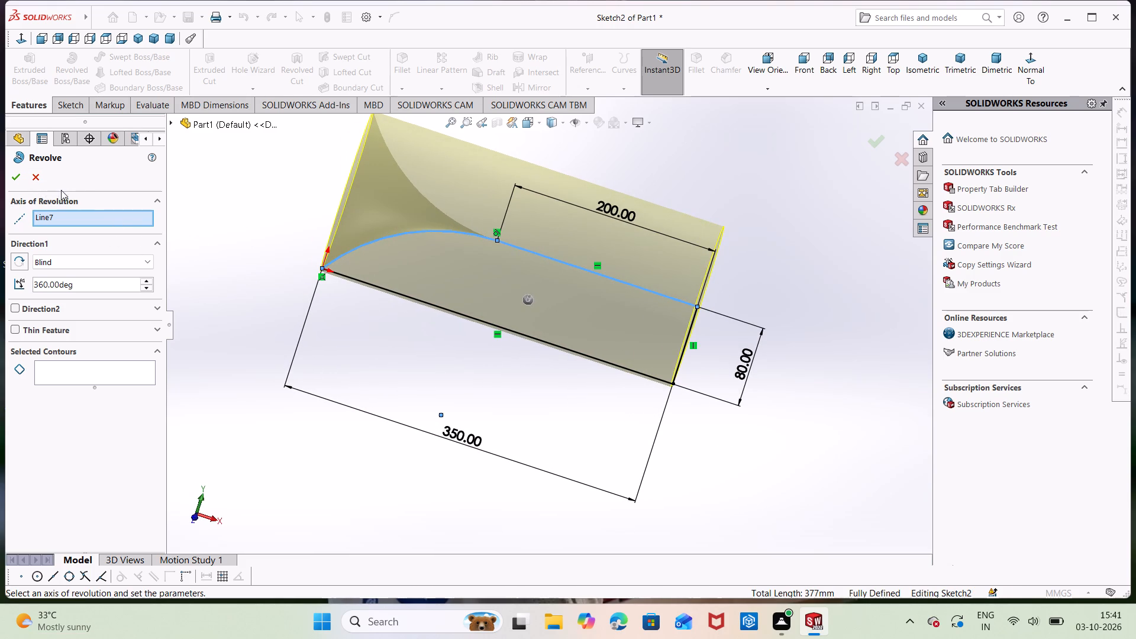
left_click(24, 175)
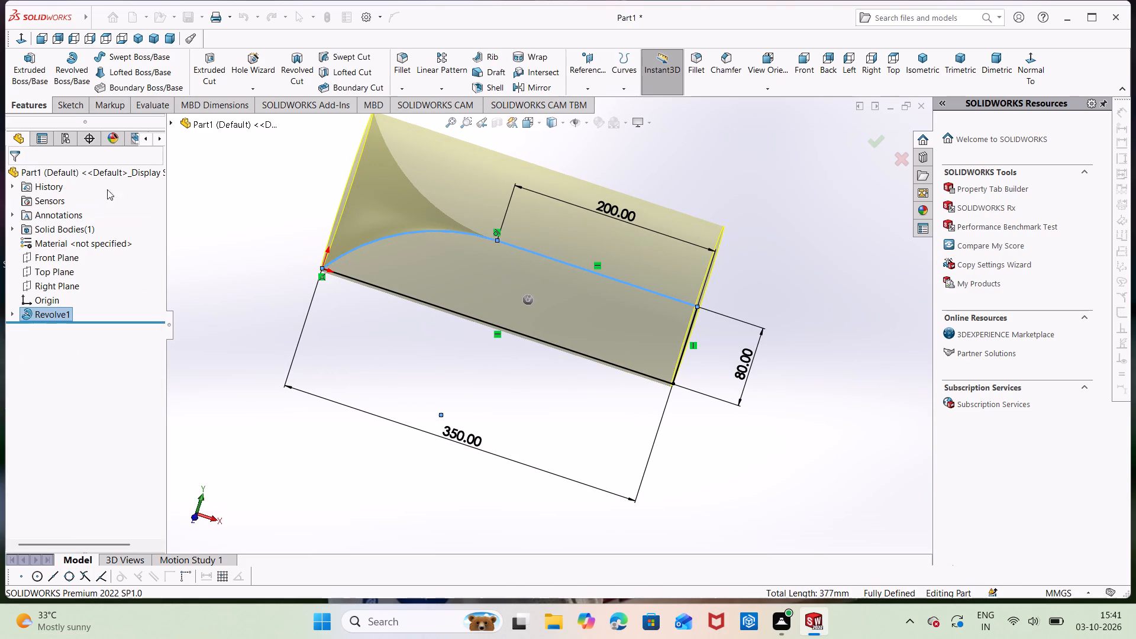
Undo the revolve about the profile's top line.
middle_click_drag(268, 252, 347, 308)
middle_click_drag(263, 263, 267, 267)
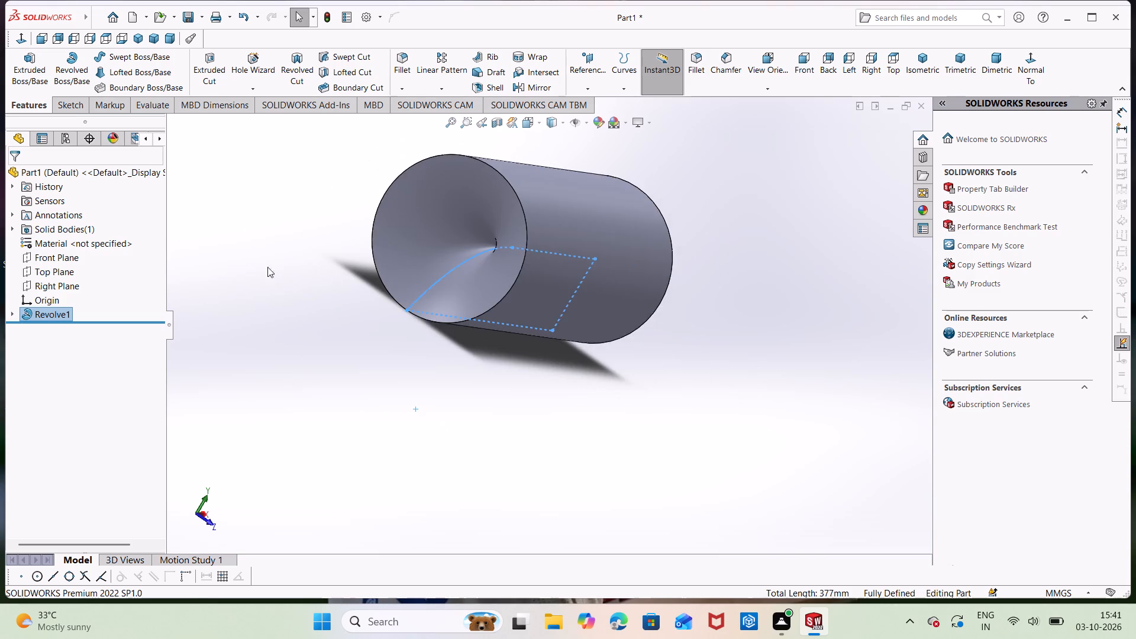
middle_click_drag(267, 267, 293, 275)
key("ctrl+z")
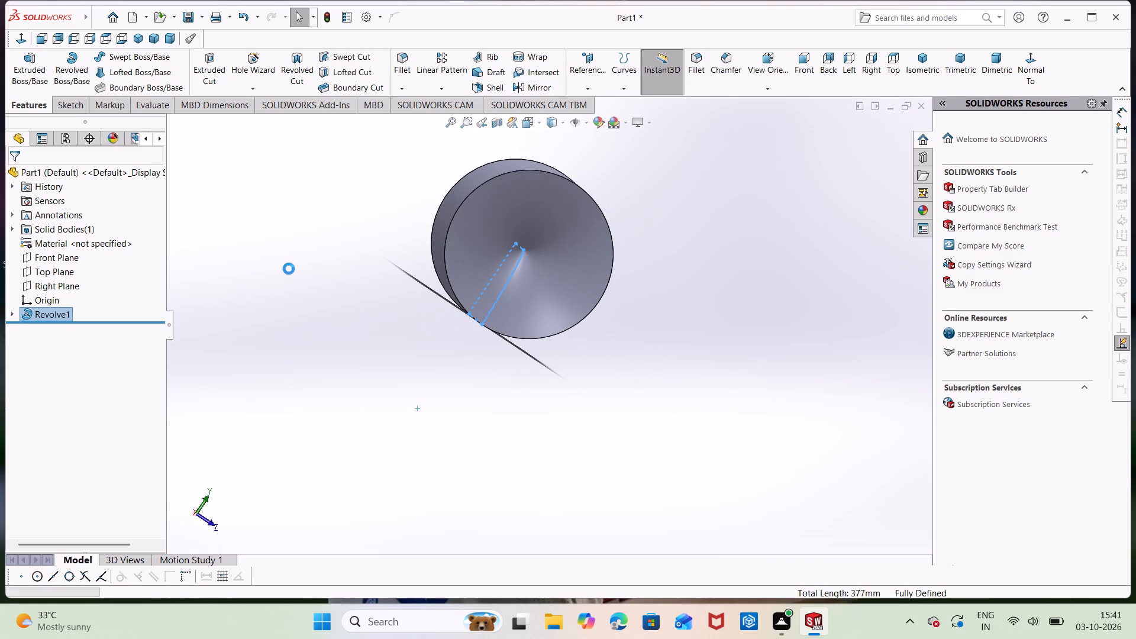
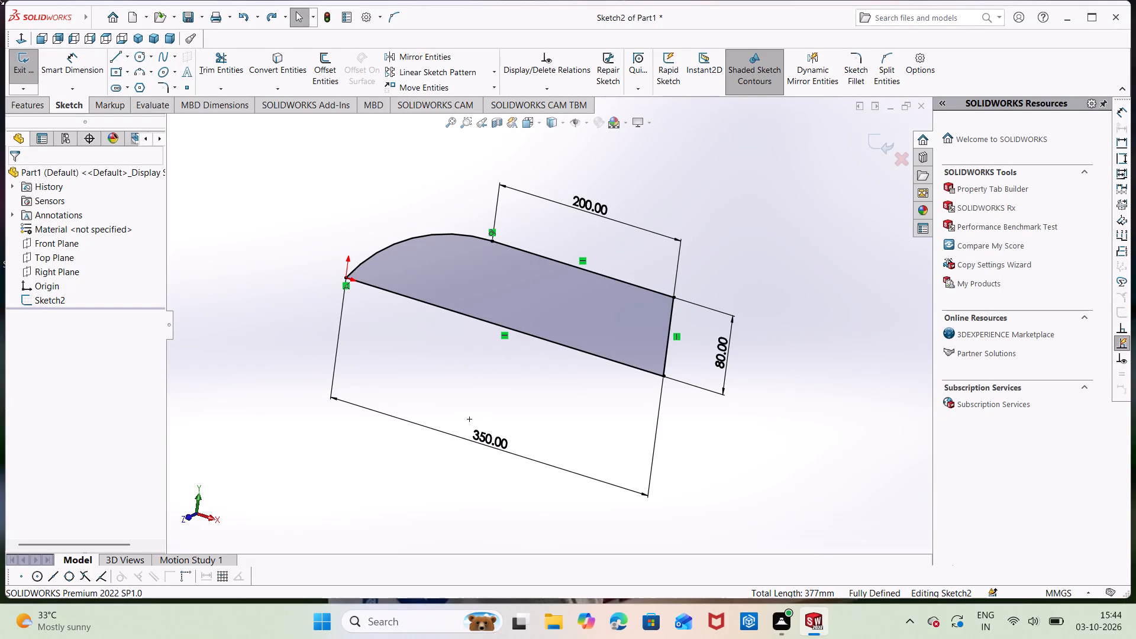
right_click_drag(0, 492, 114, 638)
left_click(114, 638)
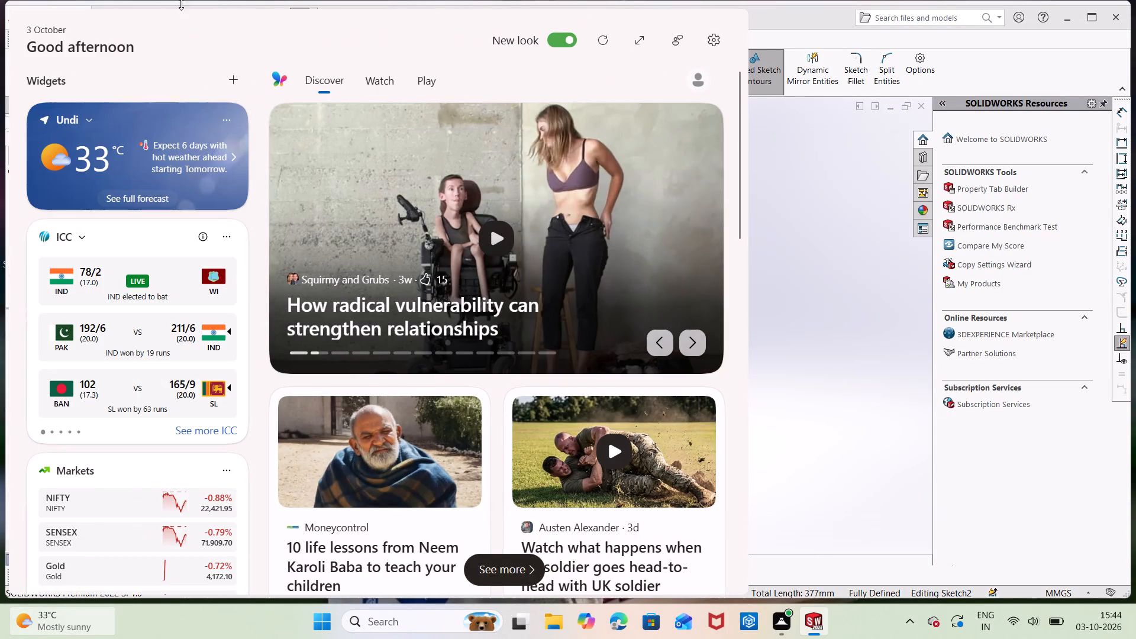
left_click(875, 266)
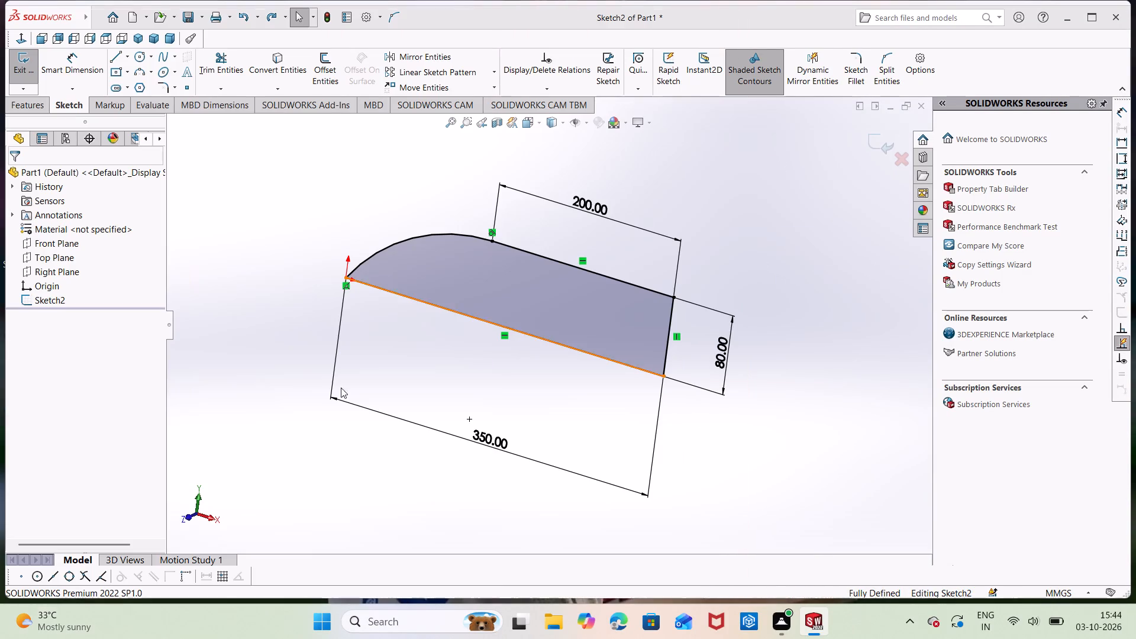
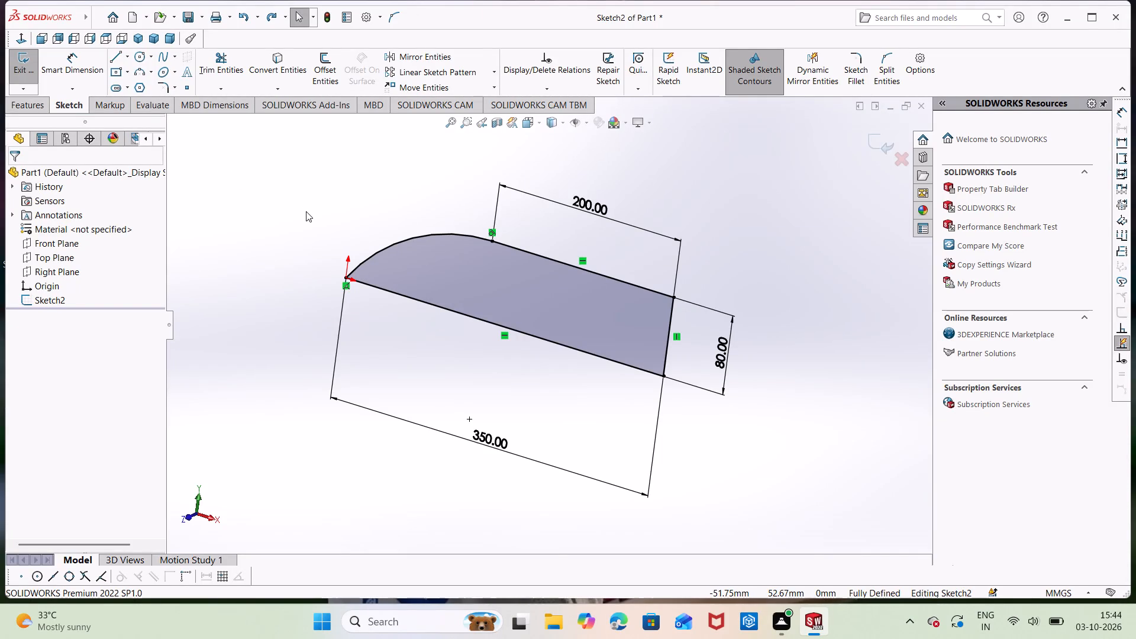
Revolve the closed profile 360 degrees about its long 350 mm base line as a solid body.
left_click(34, 111)
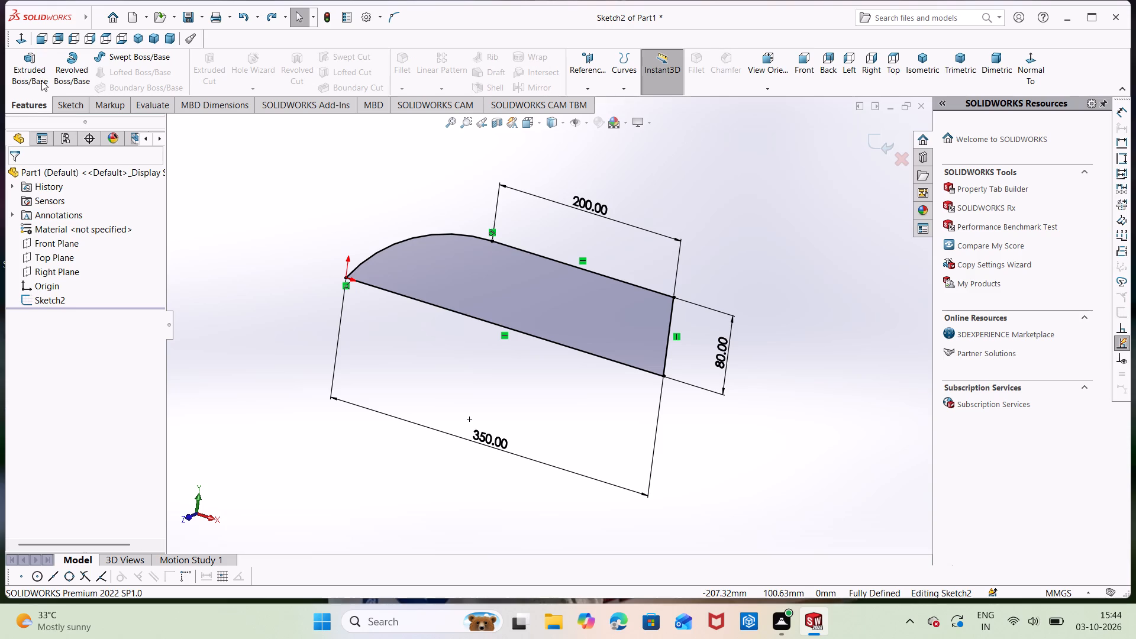
left_click(66, 58)
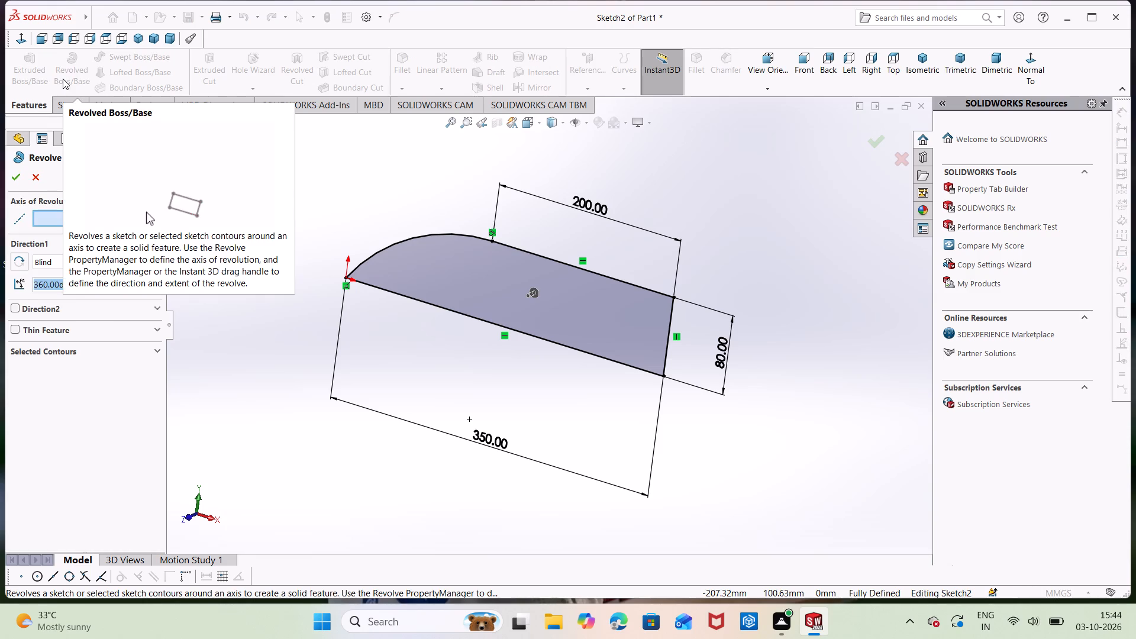
left_click(364, 285)
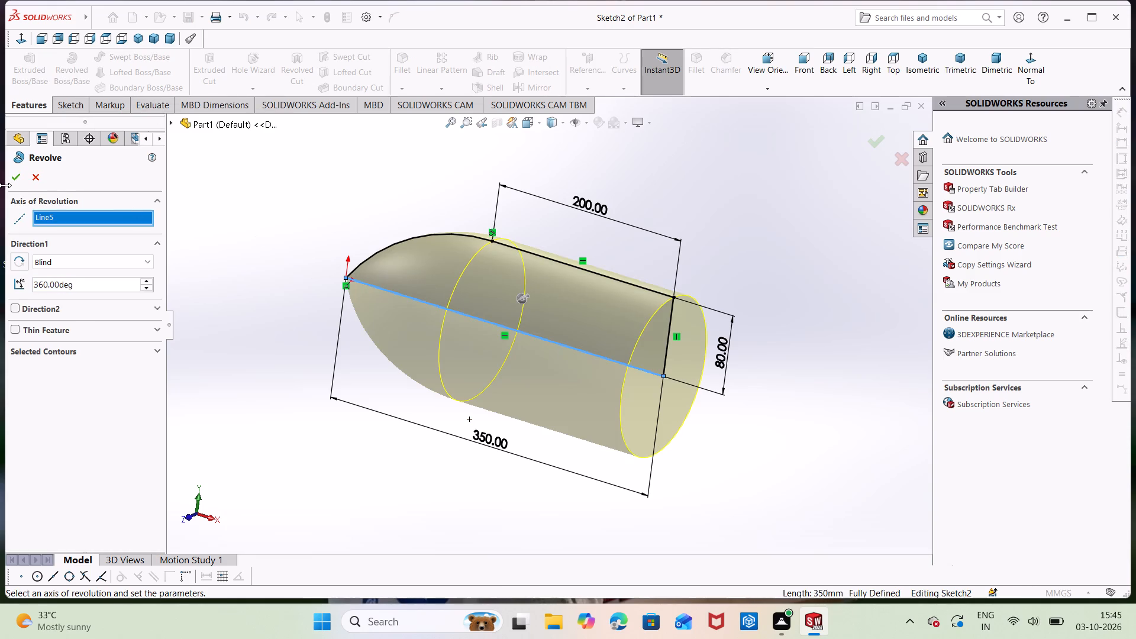
left_click(11, 183)
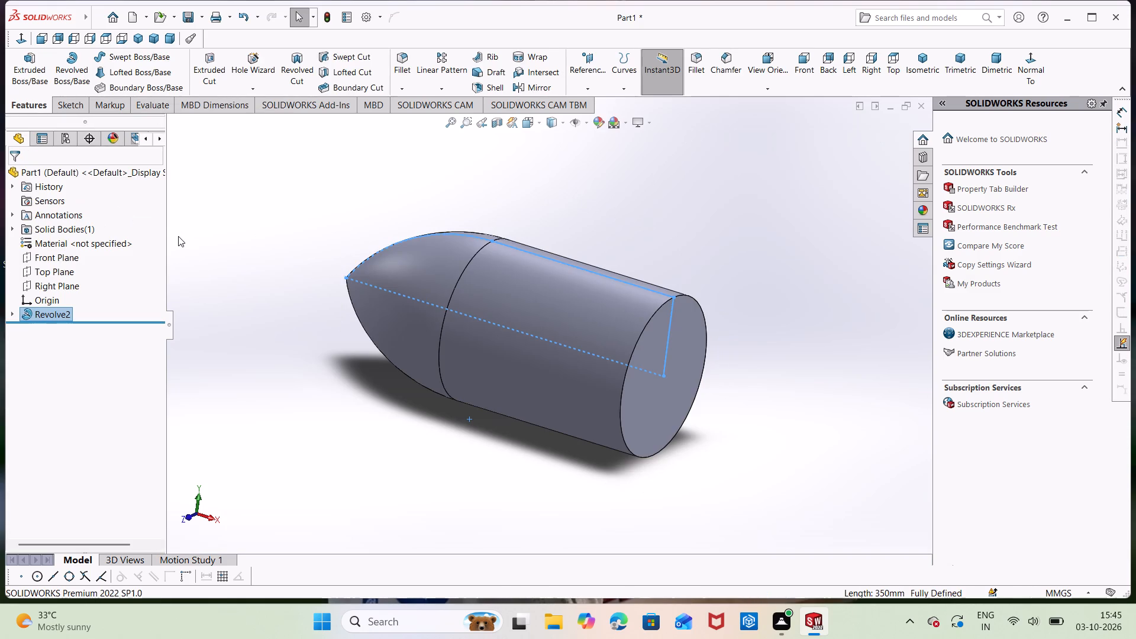
left_click(279, 232)
Apply the Plain White scene to the model background.
middle_click_drag(321, 283, 366, 317)
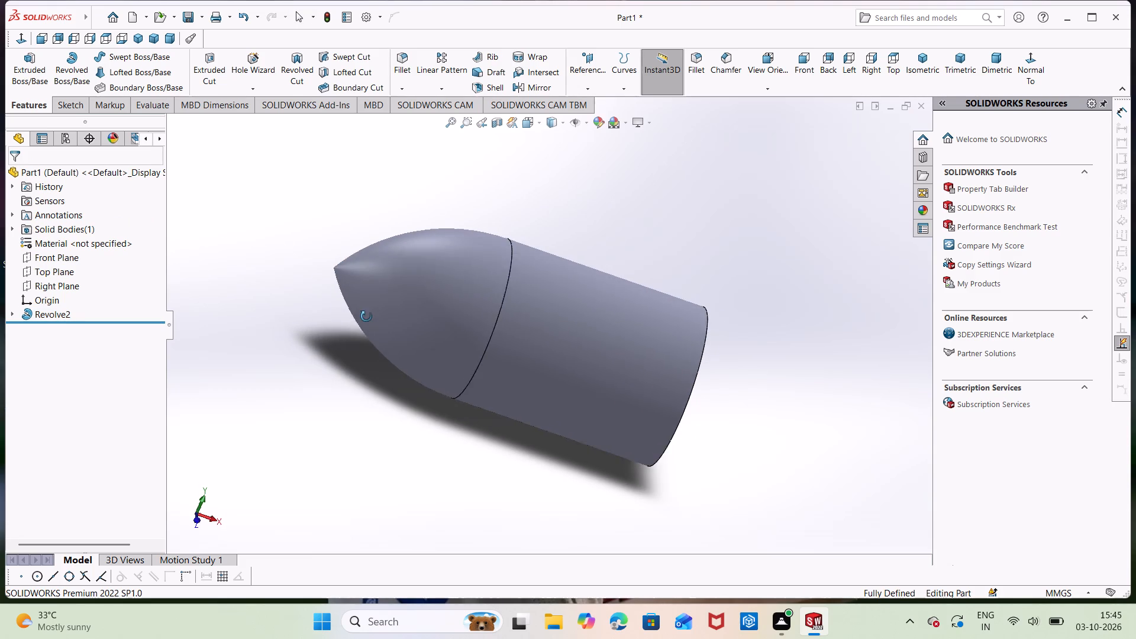
middle_click_drag(366, 317, 367, 317)
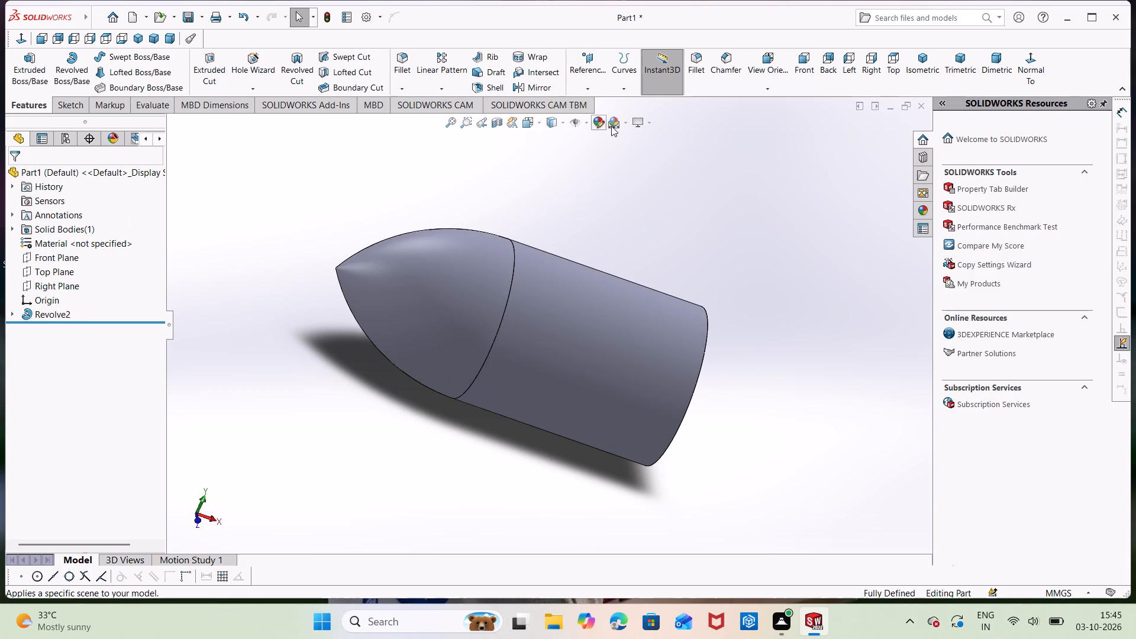
left_click(626, 125)
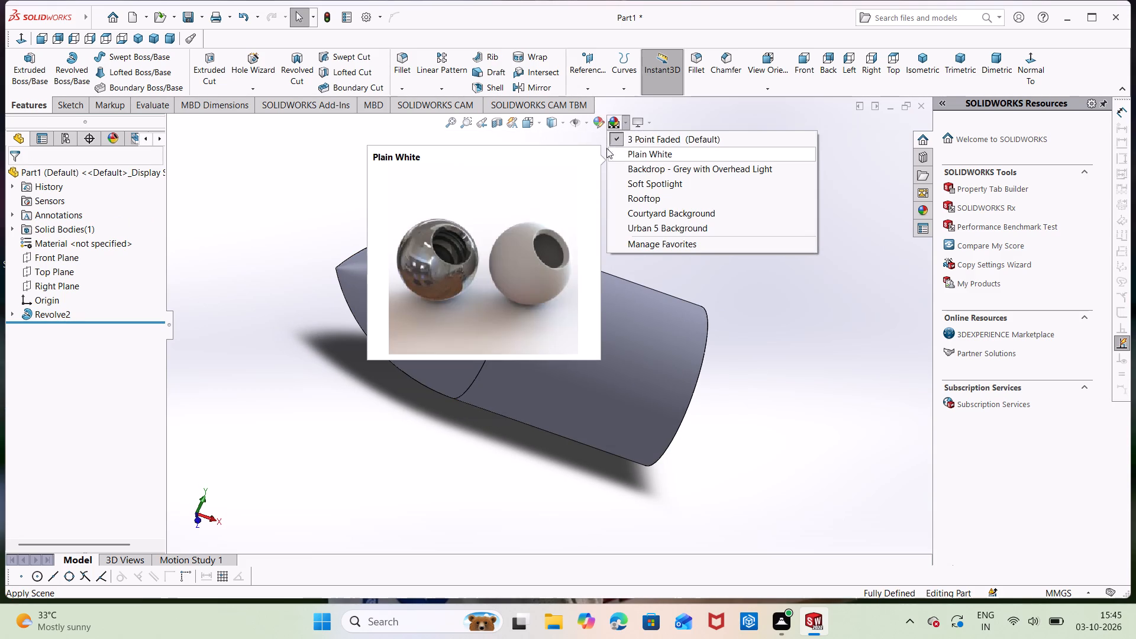
left_click(641, 153)
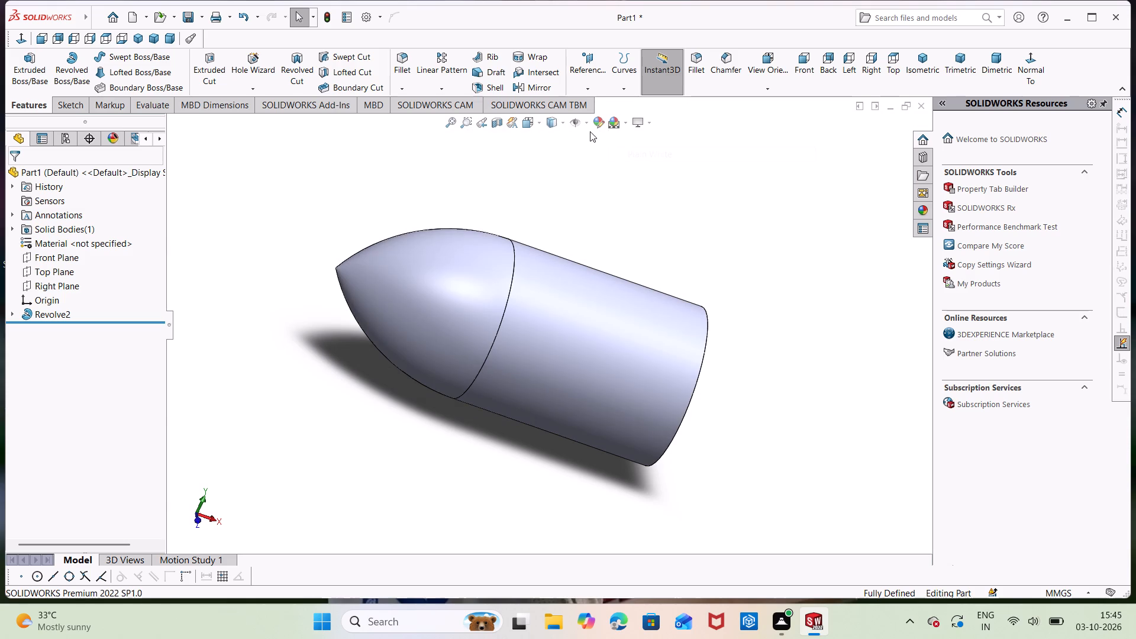
Sketch a slanted 3 Point Corner Rectangle about 21 by 132 mm on the Top Plane, extending past the cylinder's lower edge.
scroll(560, 208, "down", 1)
middle_click_drag(563, 211, 543, 230)
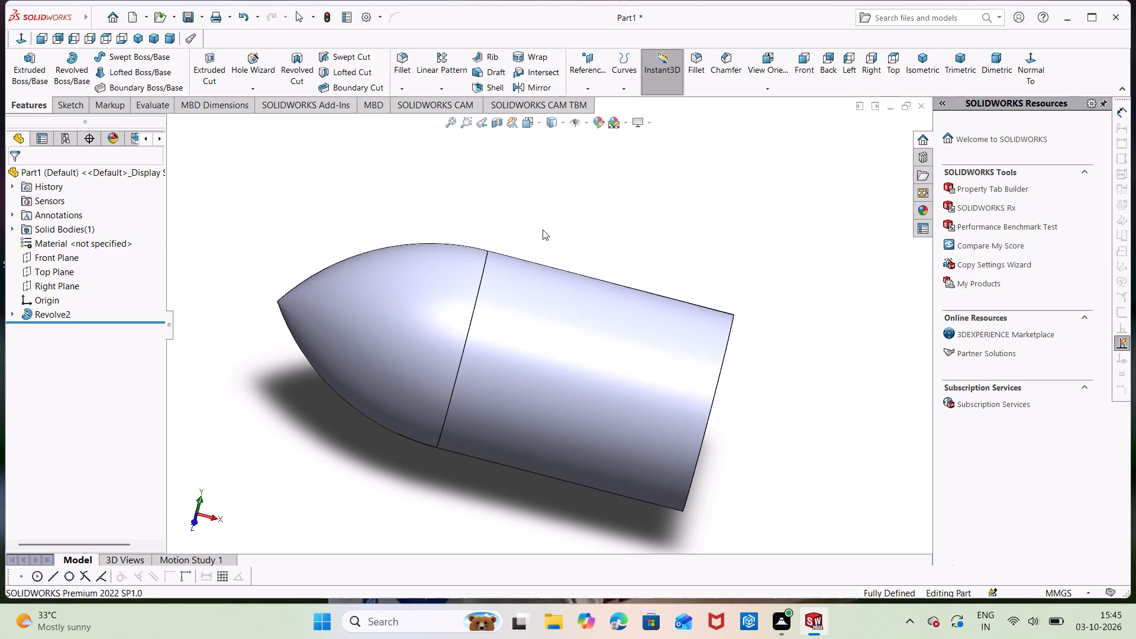
middle_click_drag(573, 260, 635, 268)
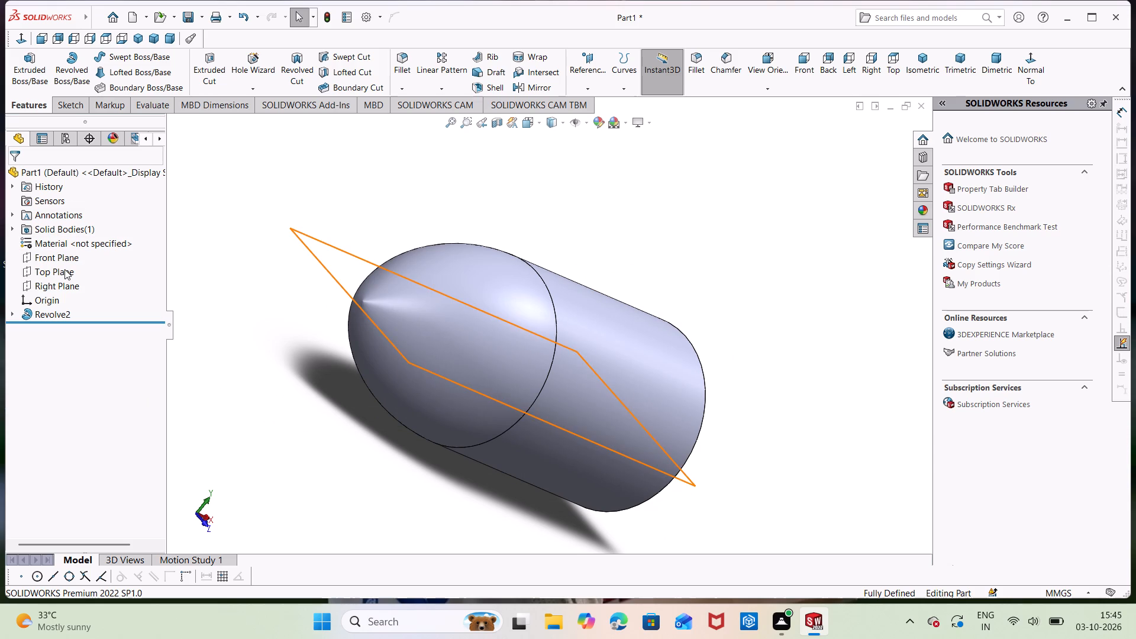
middle_click_drag(489, 197, 465, 272)
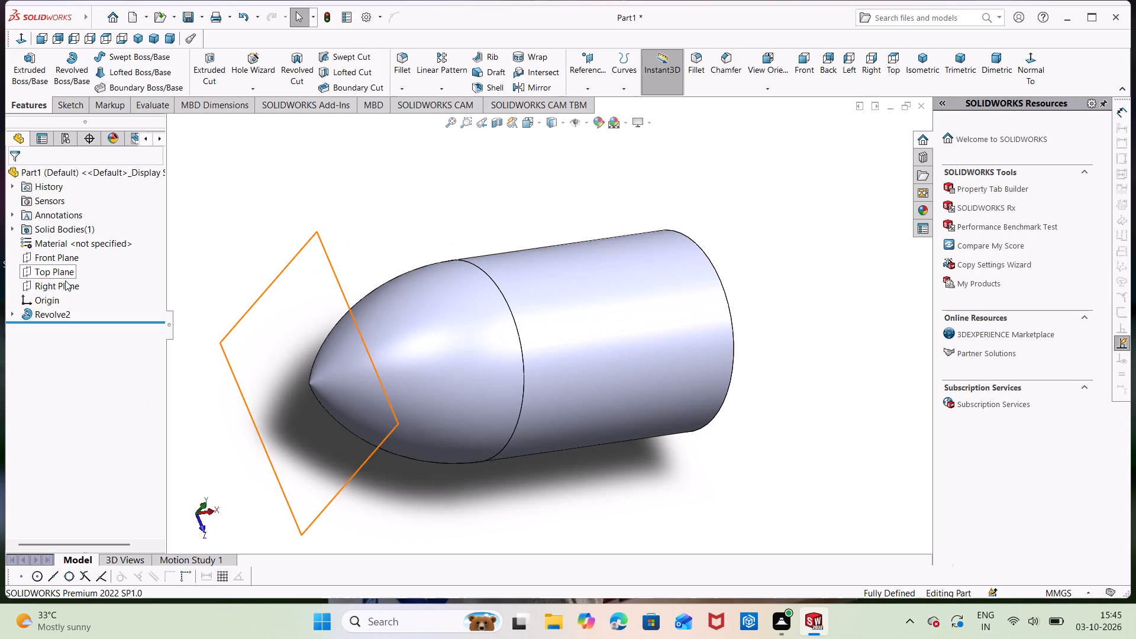
right_click(60, 270)
left_click(73, 253)
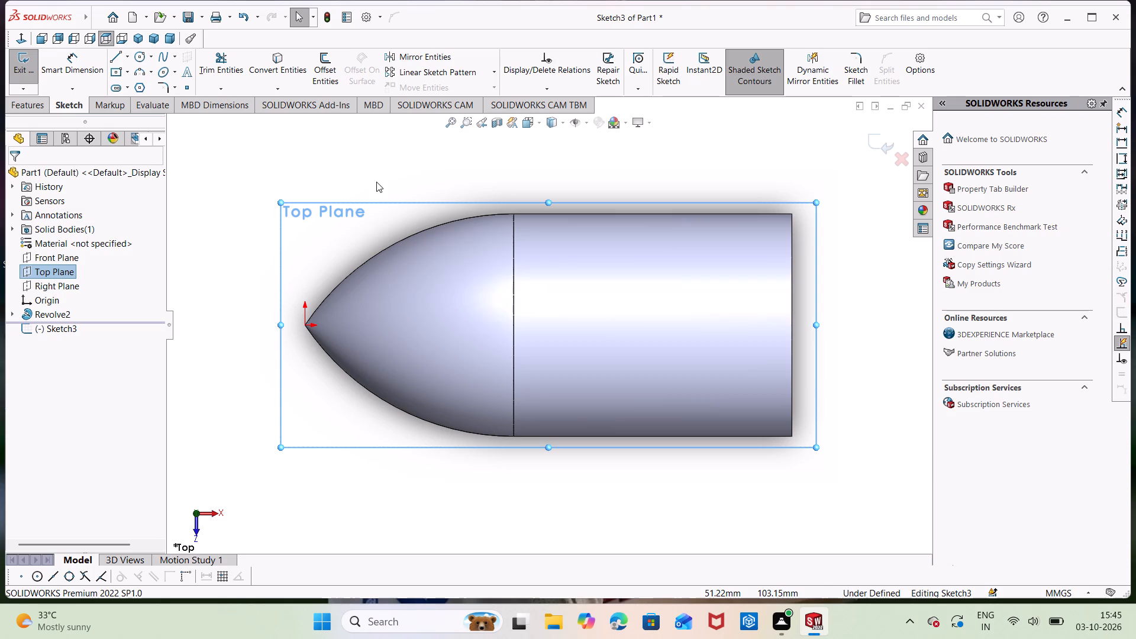
left_click(125, 70)
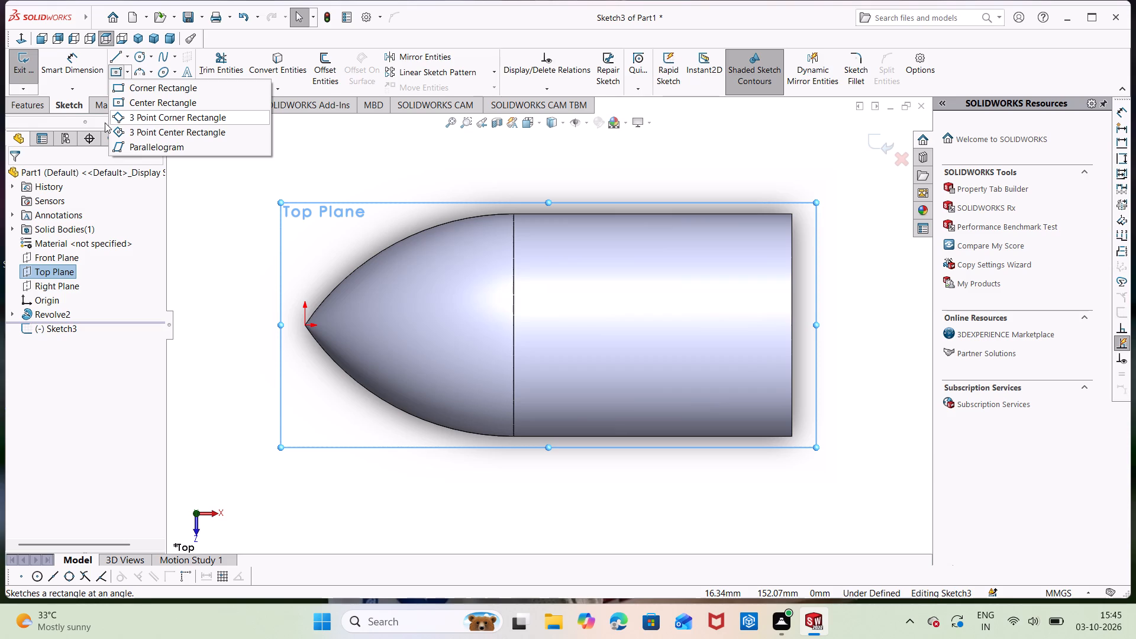
left_click(135, 112)
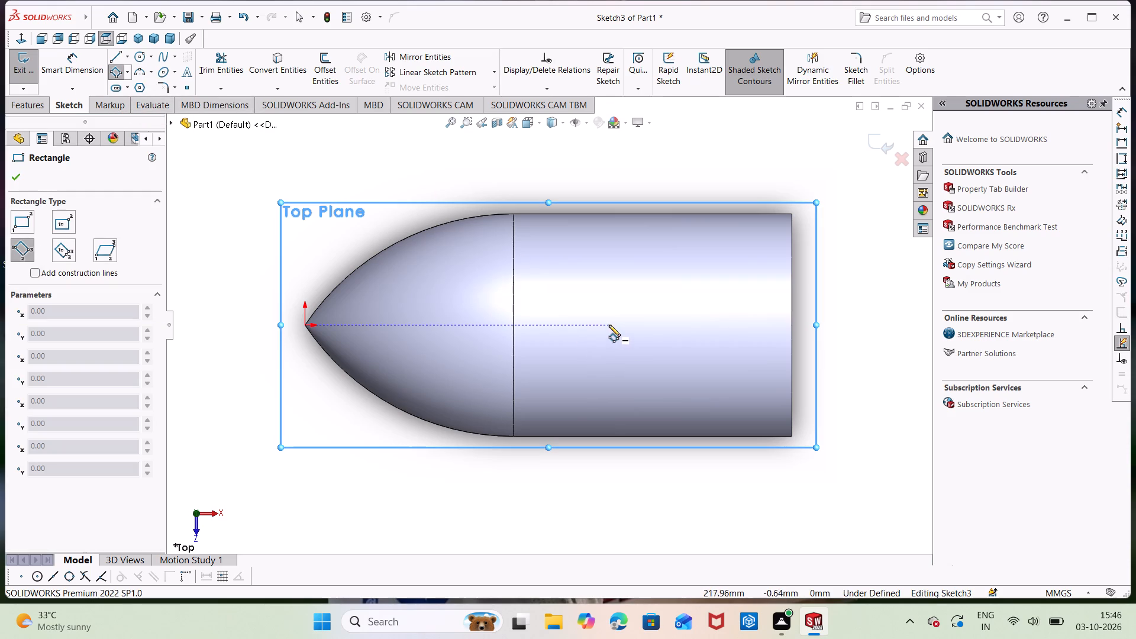
left_click(630, 368)
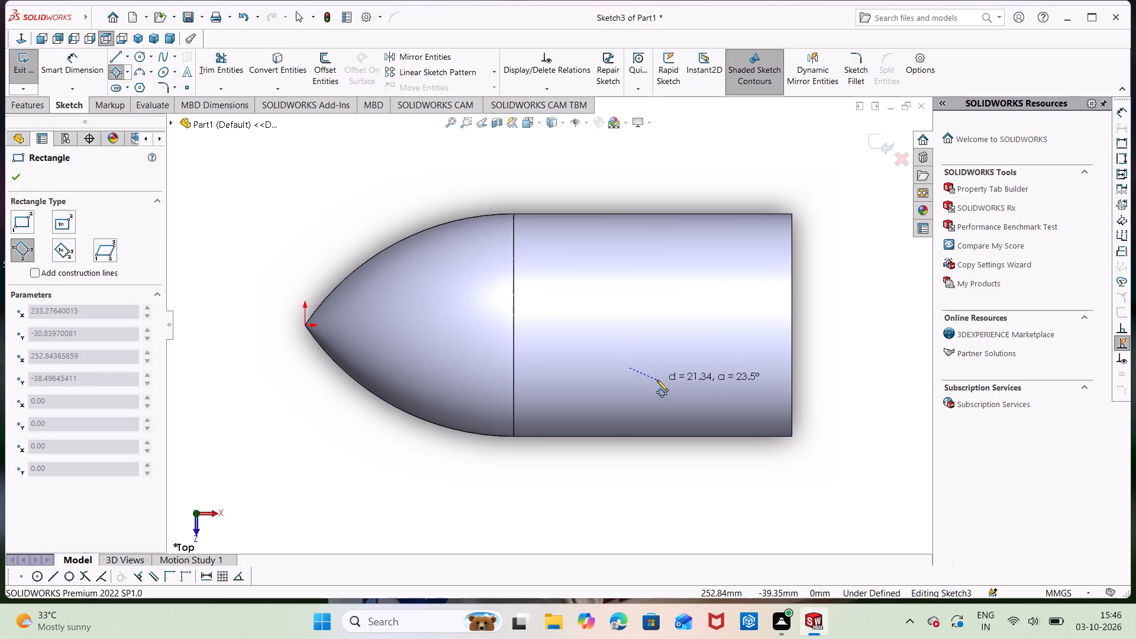
left_click(657, 380)
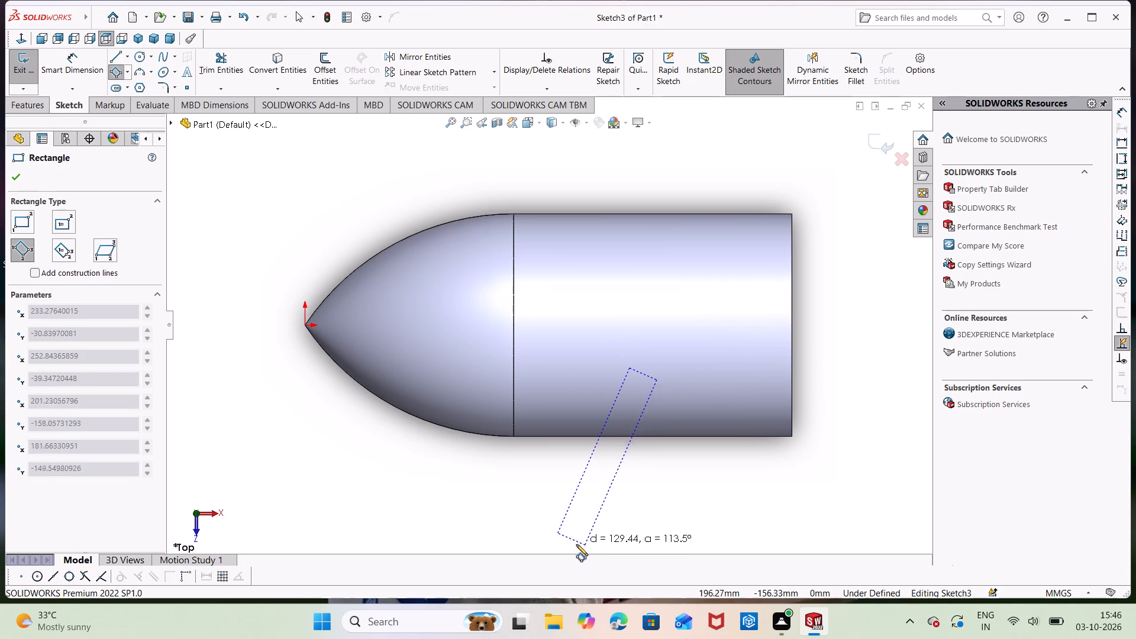
left_click(576, 545)
Dimension the slanted rectangle's long side at 220 mm.
scroll(590, 511, "up", 2)
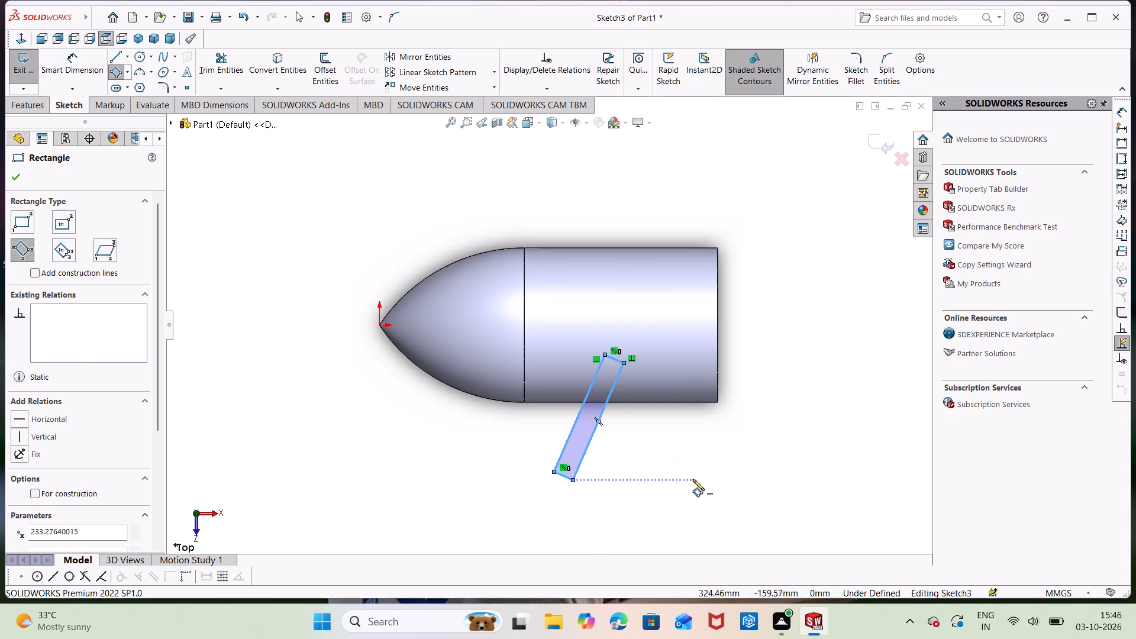
right_click_drag(693, 479, 715, 394)
left_click(579, 412)
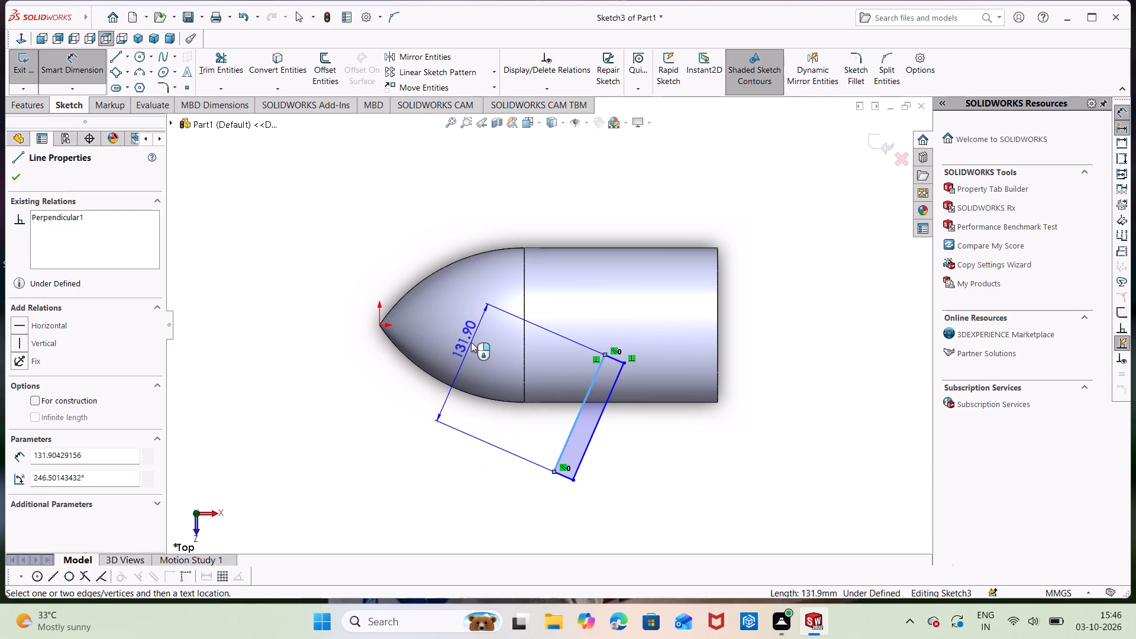
left_click(471, 353)
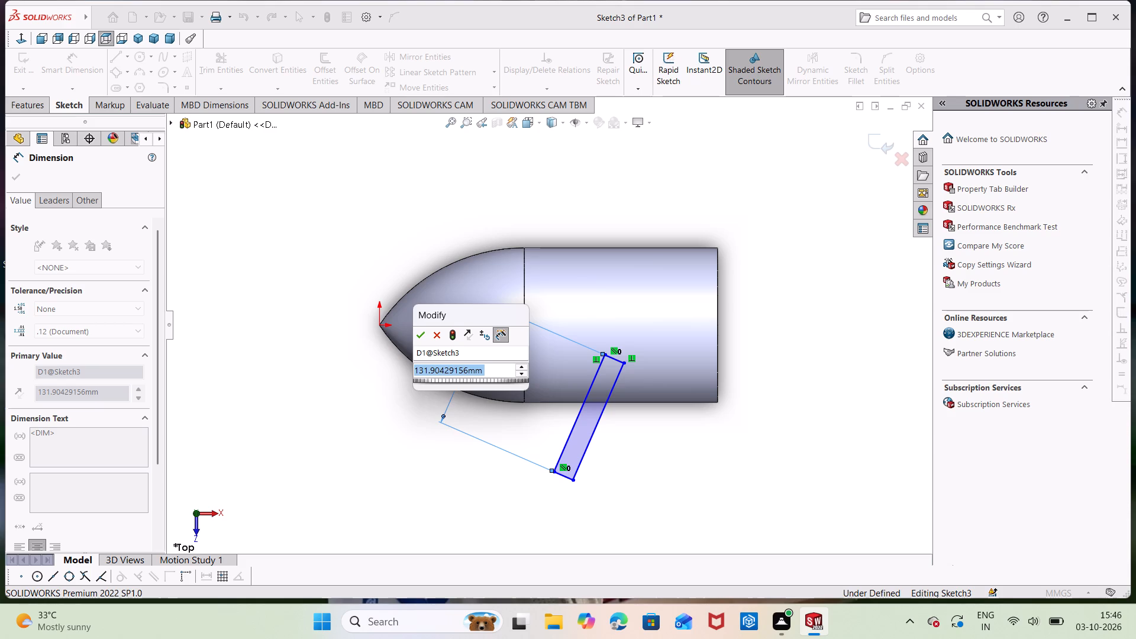
key("BackSpace")
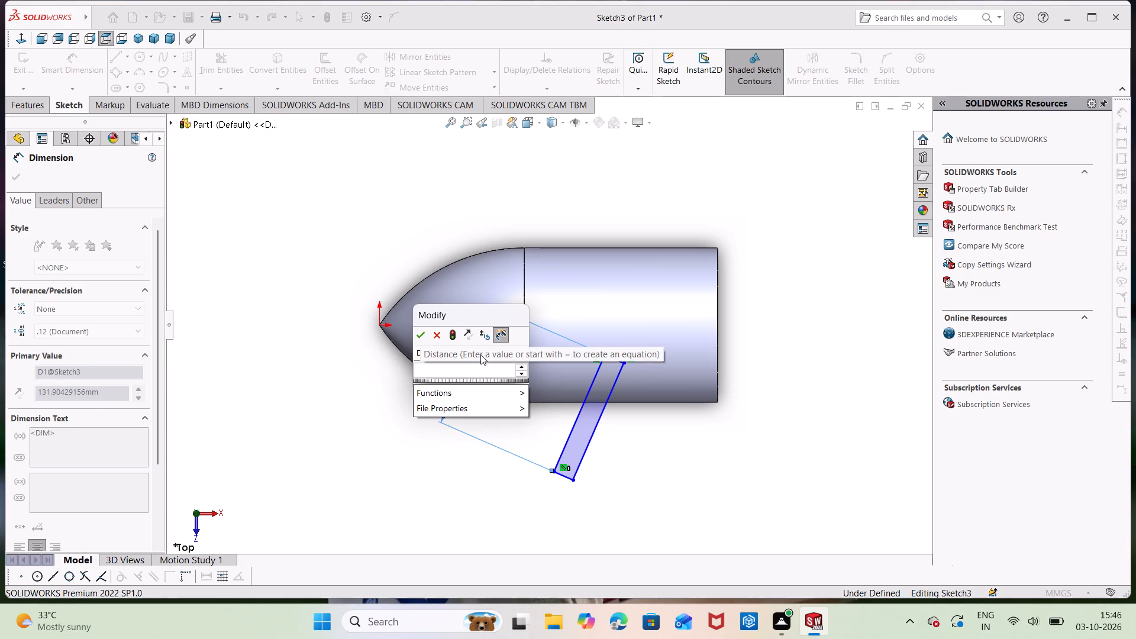
type("220")
key("Return")
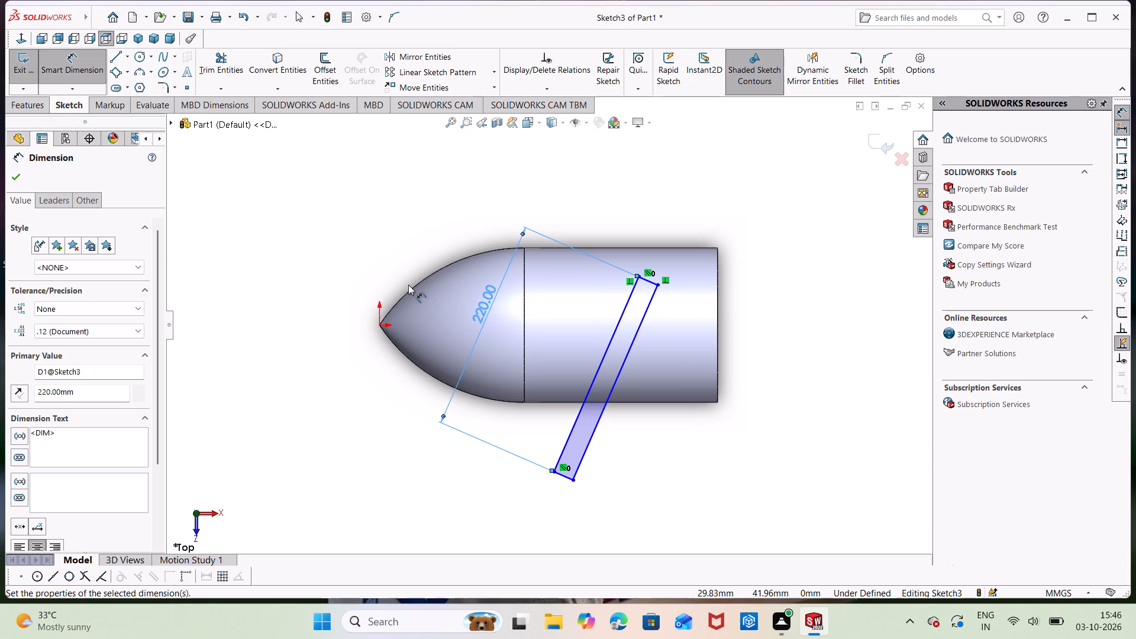
Set the slanted rectangle's length to 230 mm.
left_click(482, 307)
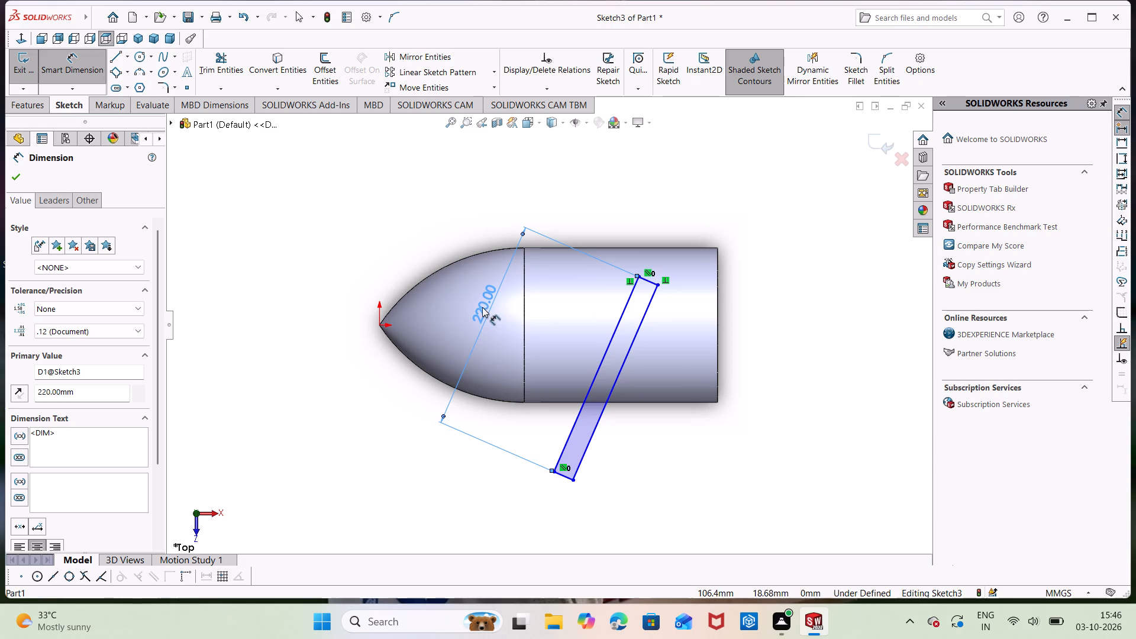
left_click(482, 307)
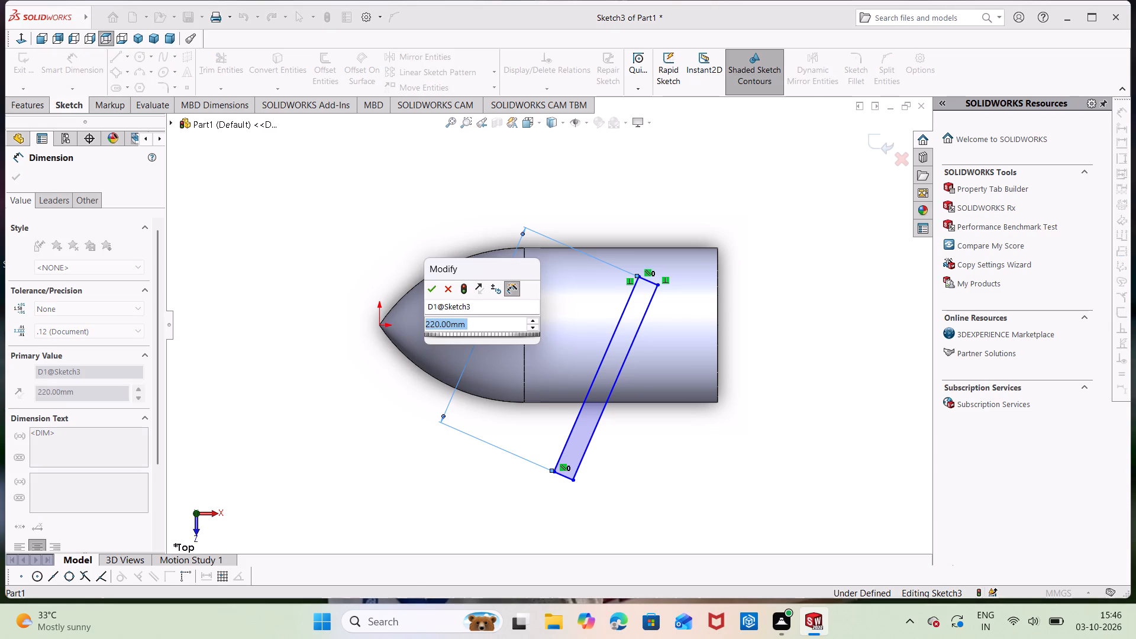
key("BackSpace")
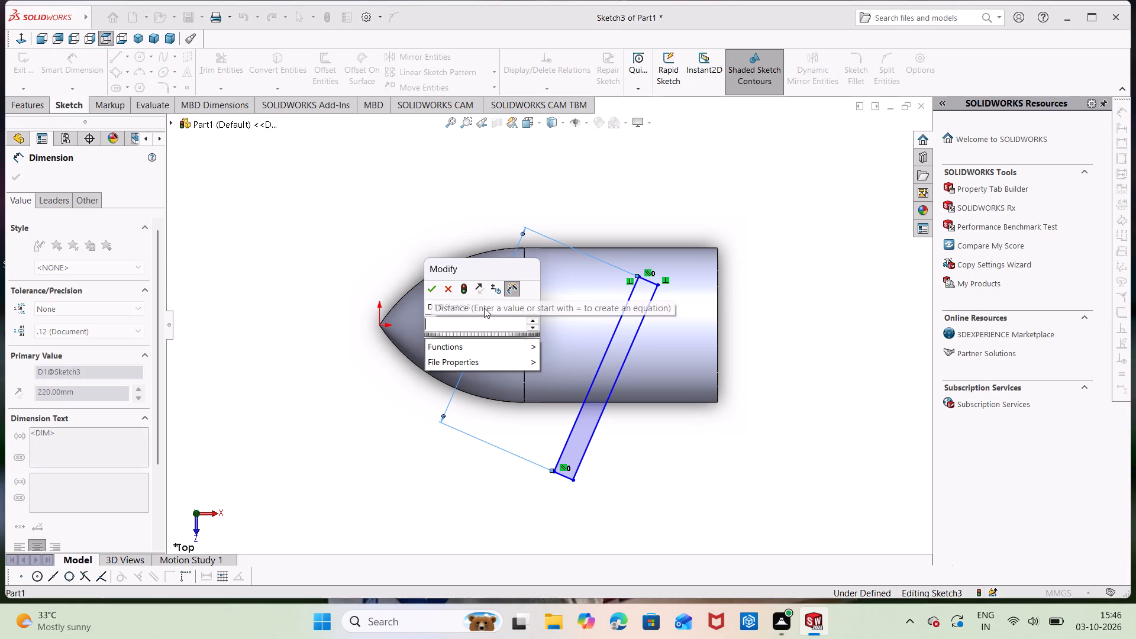
type("230")
key("Return")
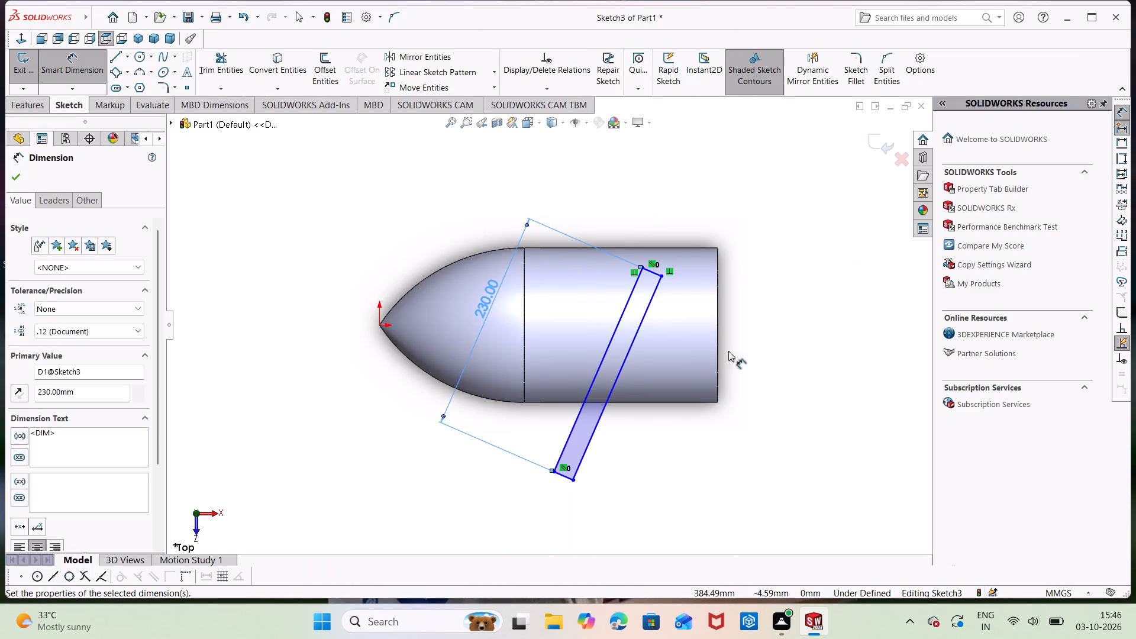
Dimension the rectangle's short outer end at 12 mm.
left_click(567, 479)
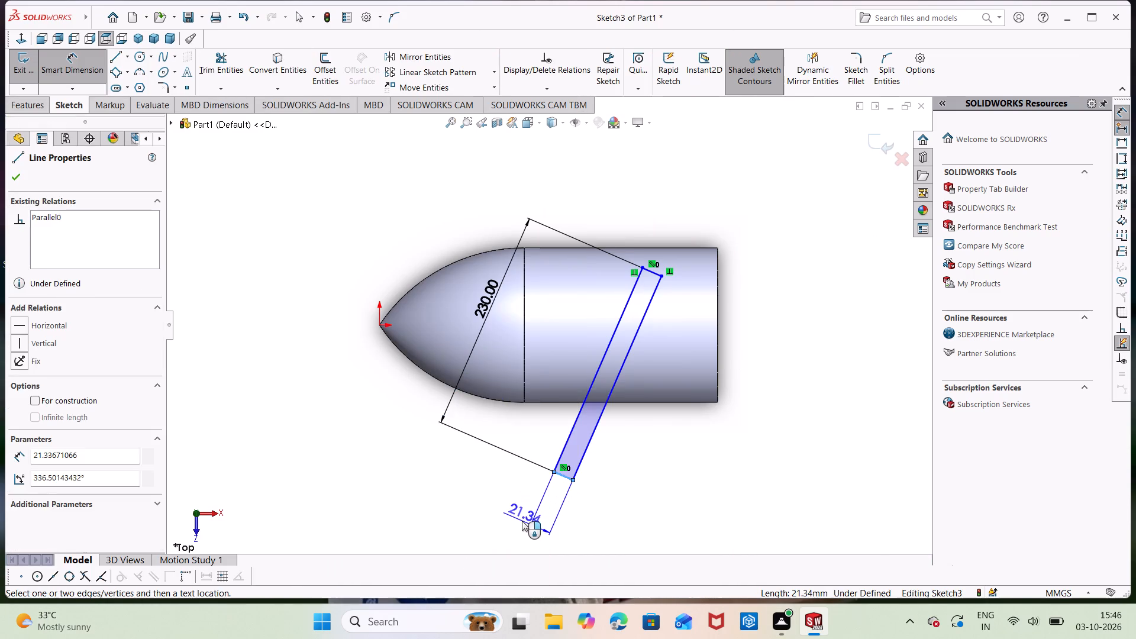
left_click(522, 521)
key("BackSpace")
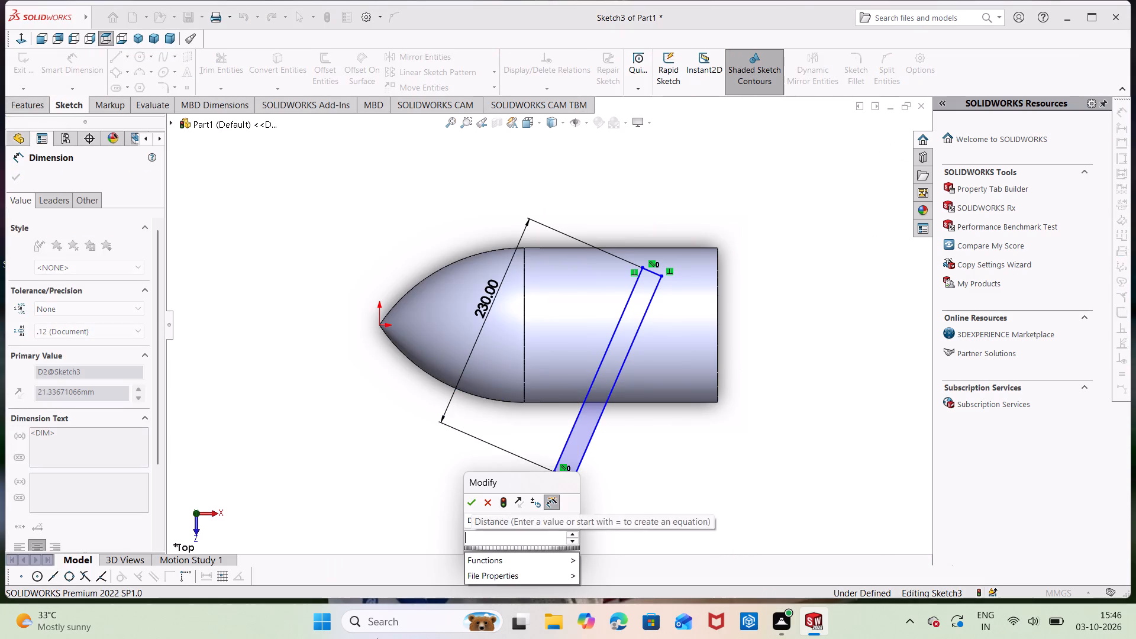
type("12")
key("Return")
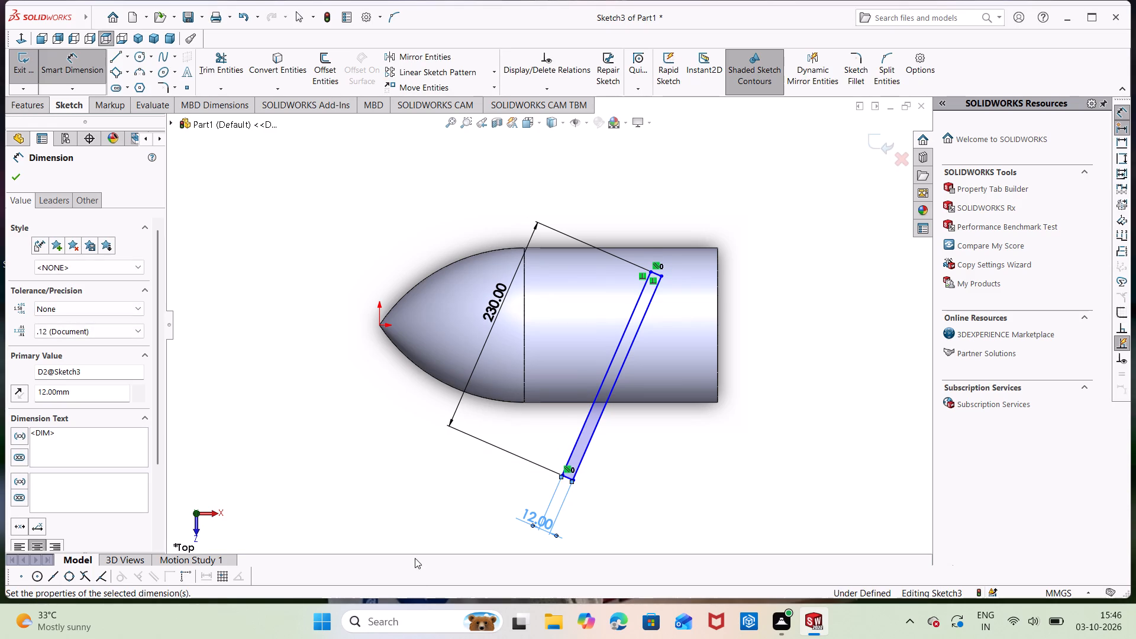
Dimension the horizontal distance from the body's lower flat-end corner to the rectangle's nearest outer corner at 225 mm.
left_click(718, 402)
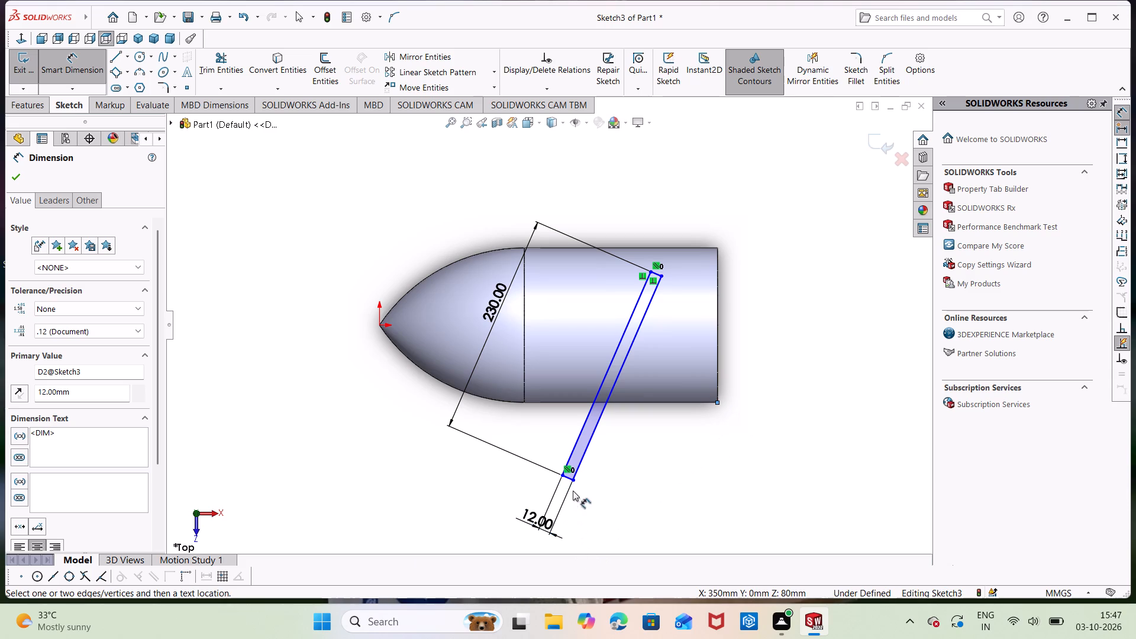
left_click(576, 480)
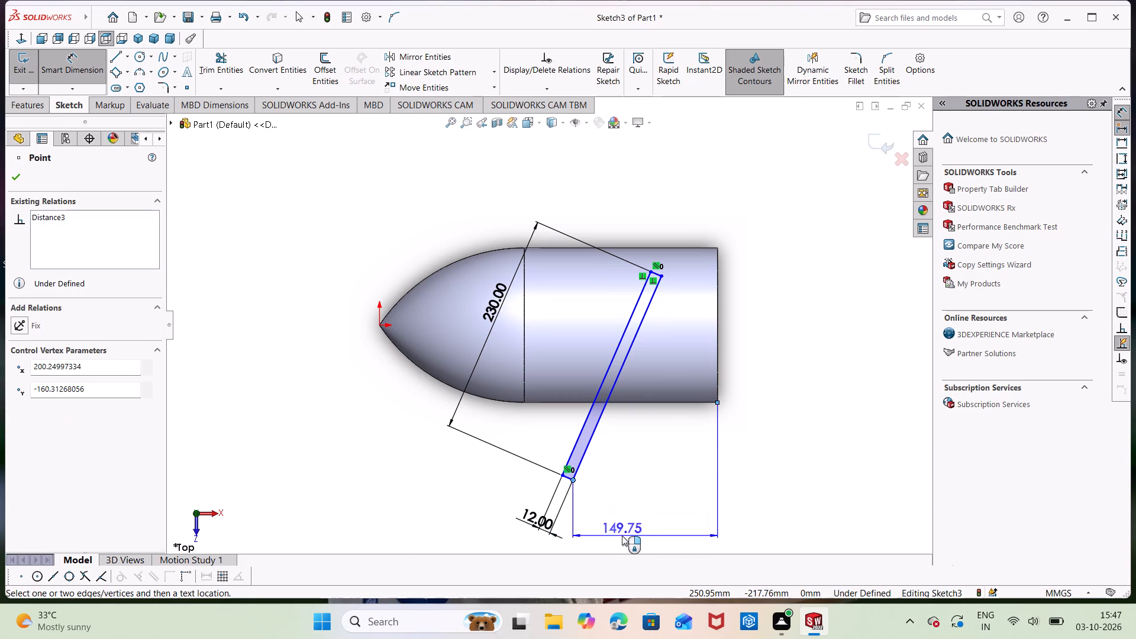
left_click(622, 535)
key("BackSpace")
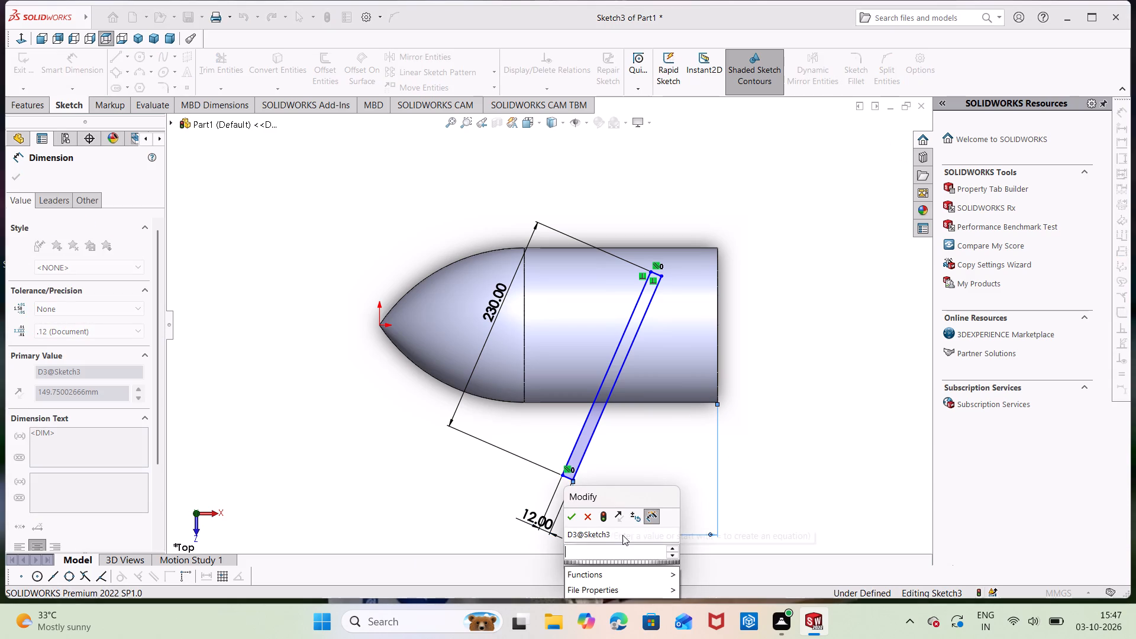
type("225")
key("Return")
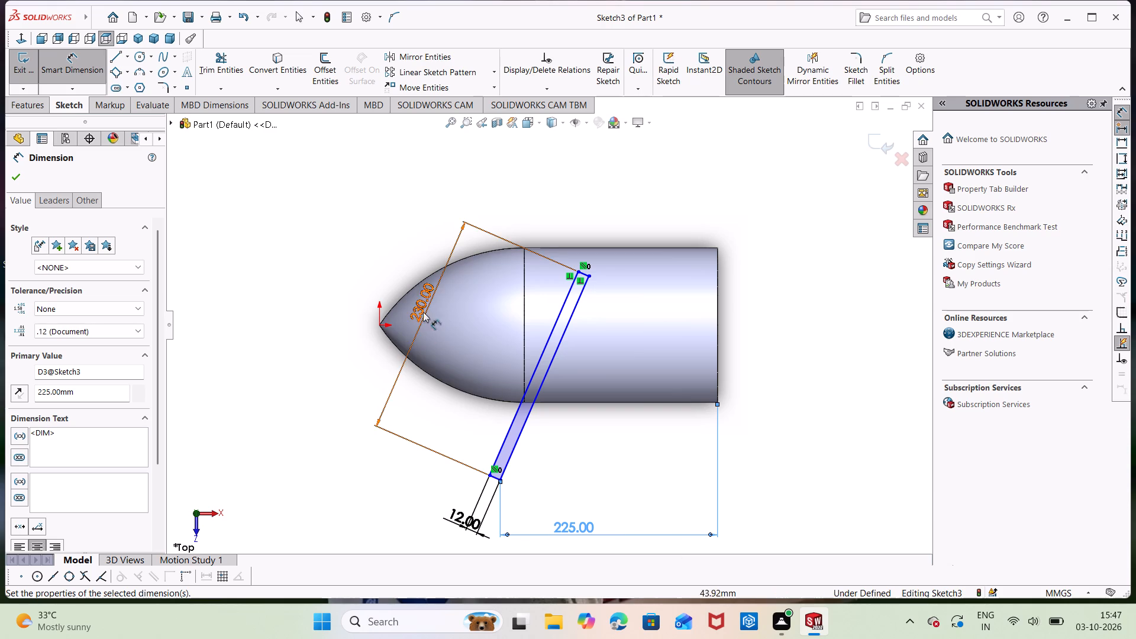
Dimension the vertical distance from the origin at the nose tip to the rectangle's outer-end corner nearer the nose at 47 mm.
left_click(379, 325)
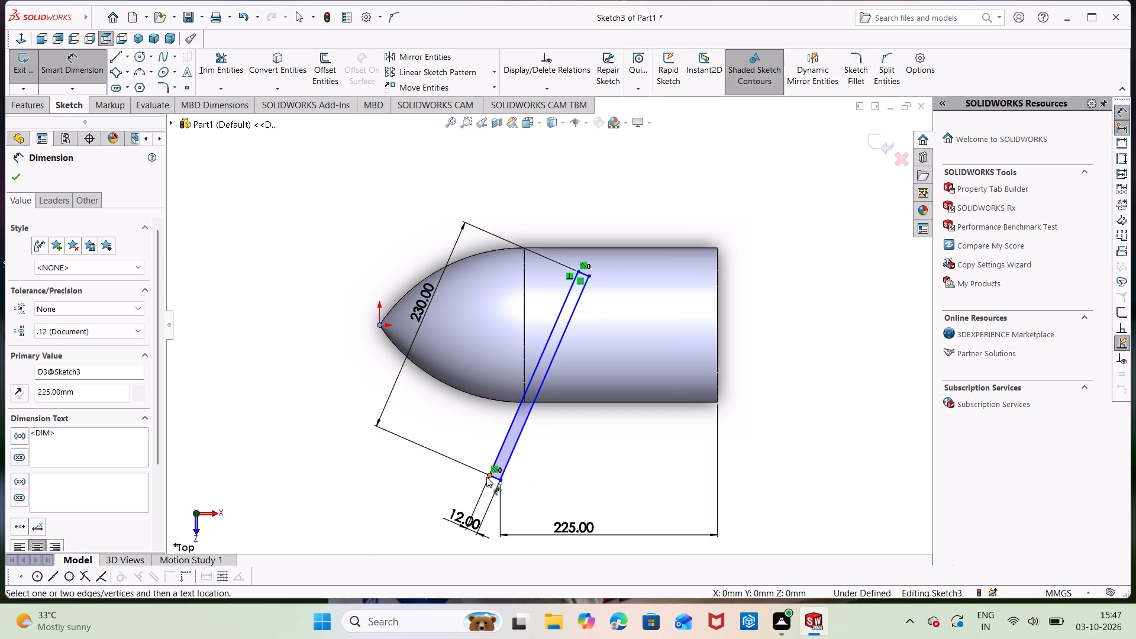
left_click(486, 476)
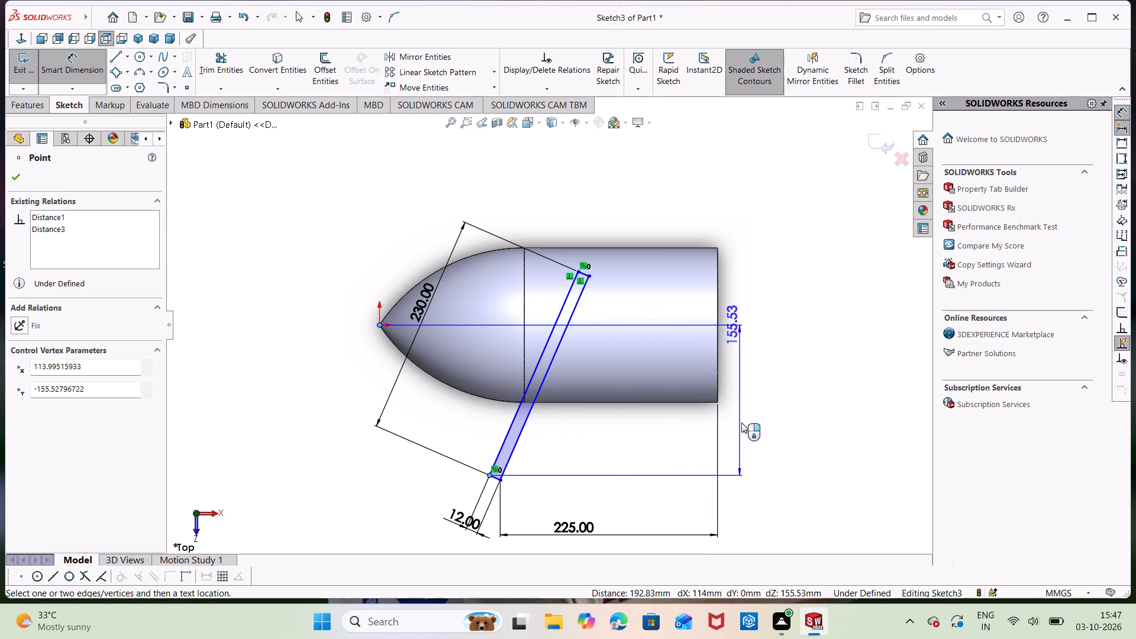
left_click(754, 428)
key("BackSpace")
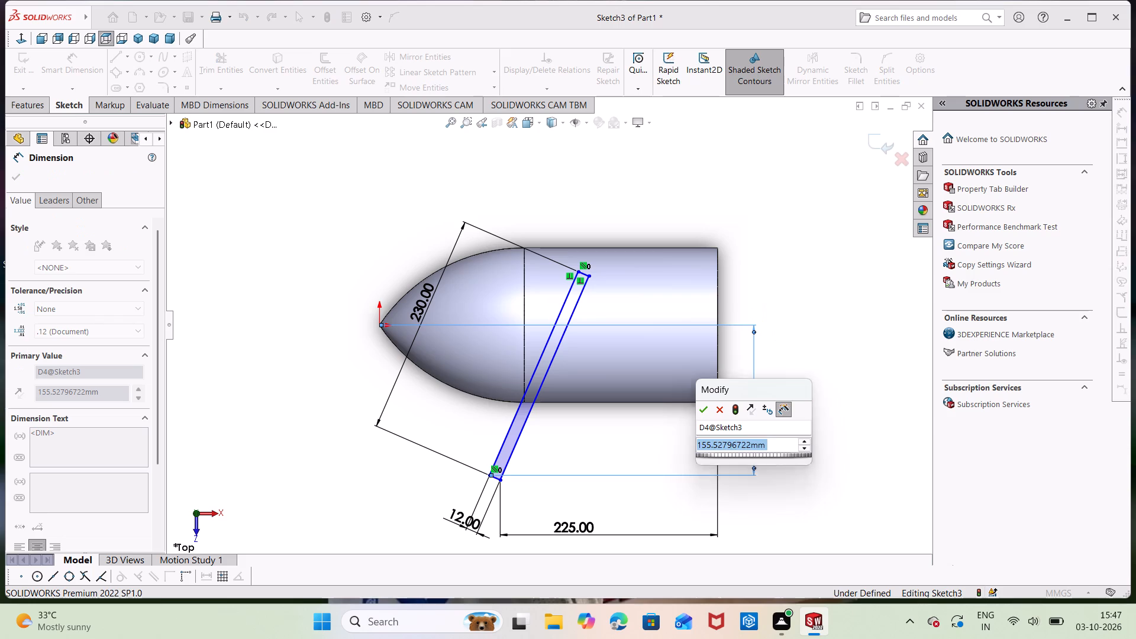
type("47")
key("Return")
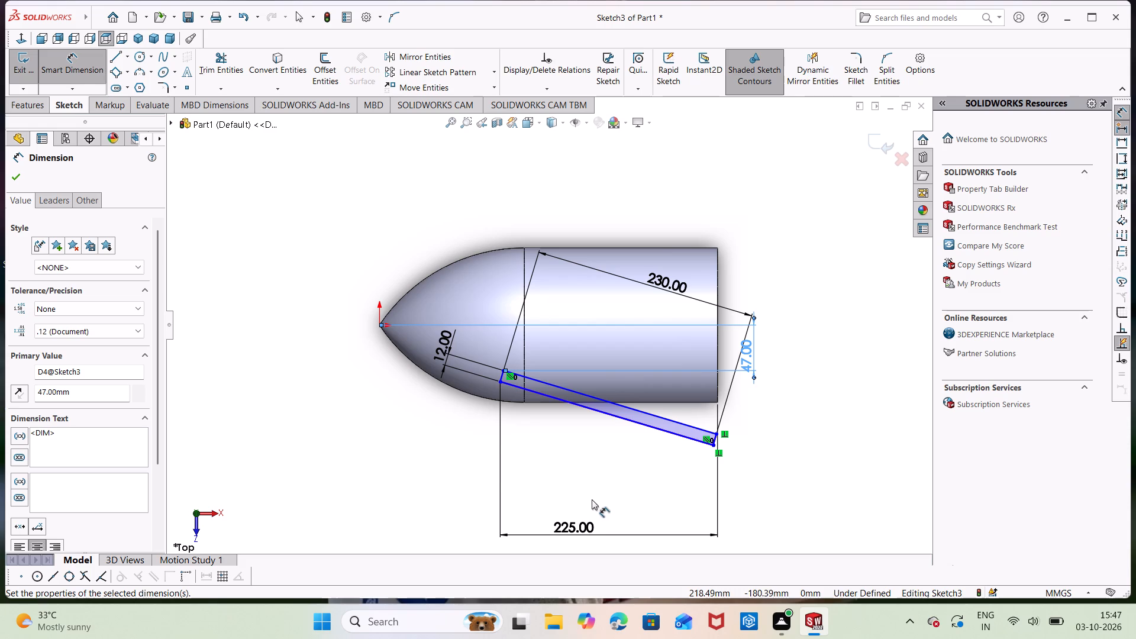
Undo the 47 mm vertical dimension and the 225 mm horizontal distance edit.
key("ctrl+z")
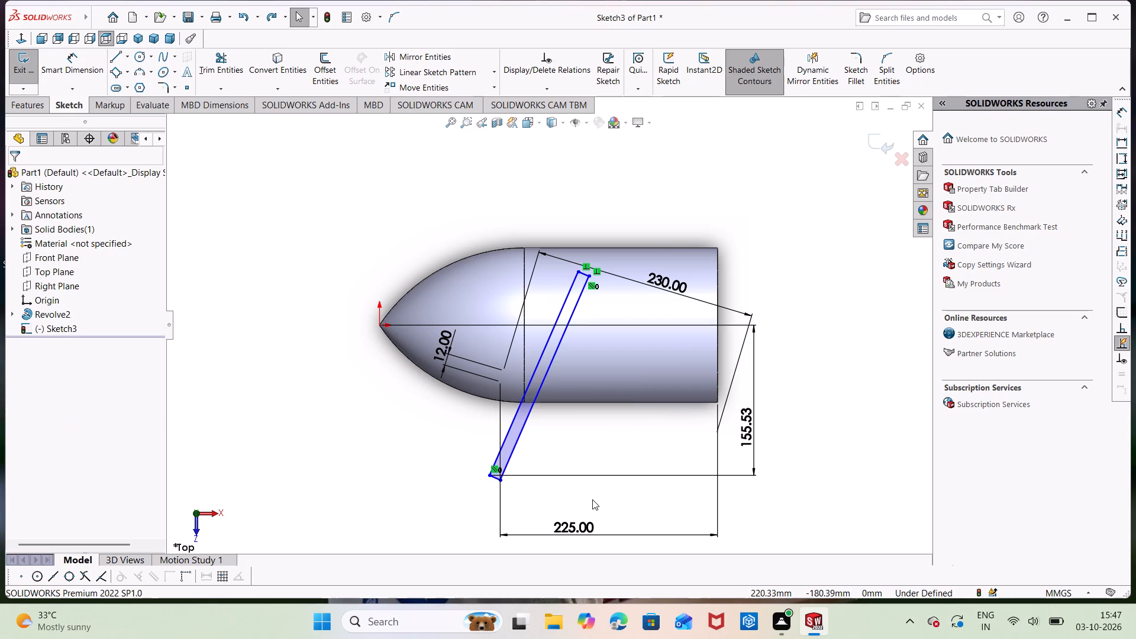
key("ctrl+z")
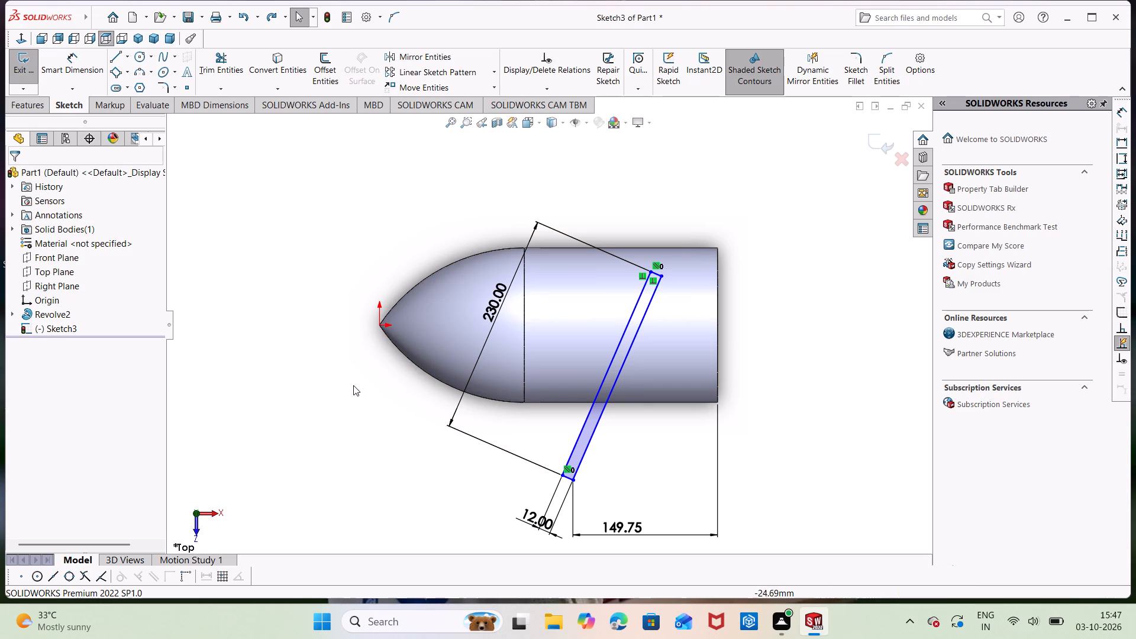
Dimension the vertical distance from the origin to the rectangle's outer-end corner nearer the body's flat end at 47 mm.
right_click_drag(352, 380, 288, 265)
left_click(377, 322)
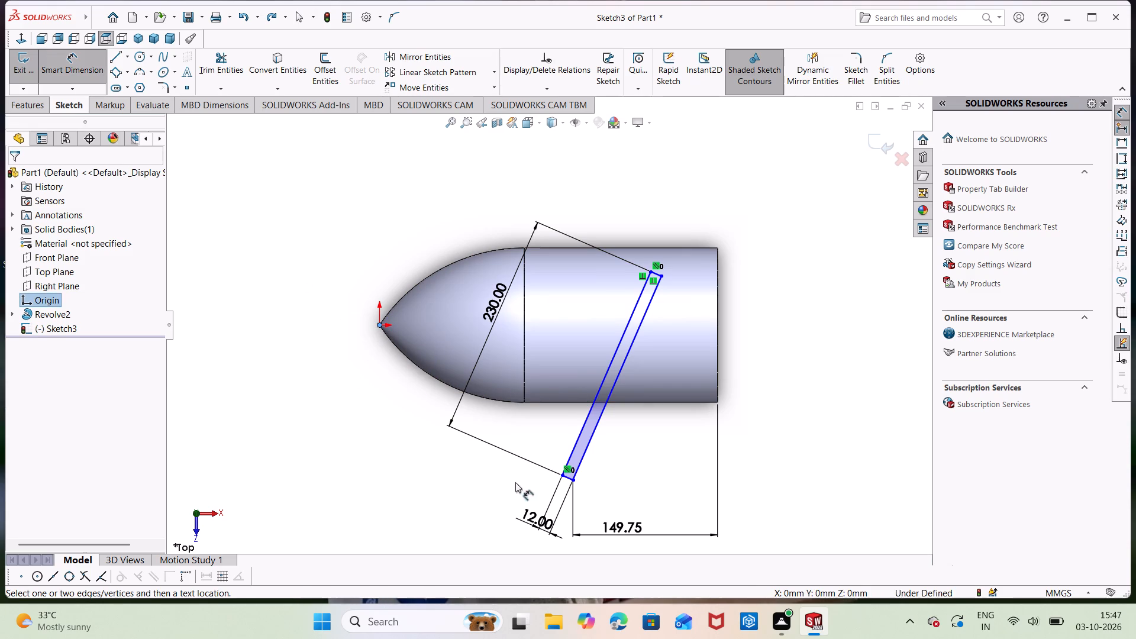
left_click(575, 481)
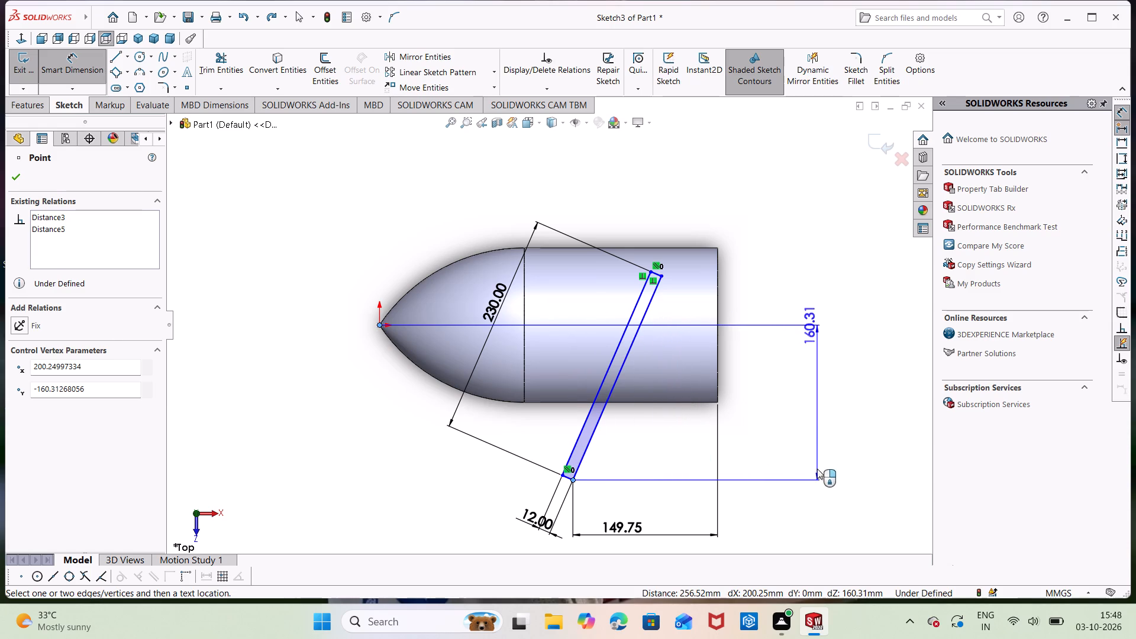
left_click(812, 423)
key("BackSpace")
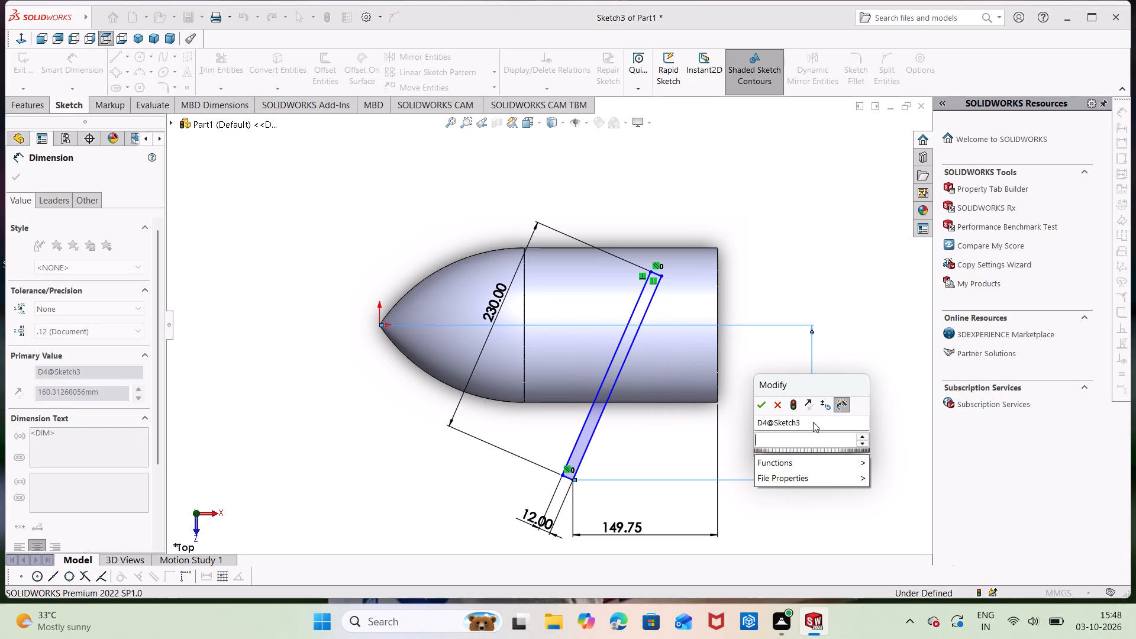
type("47")
key("Return")
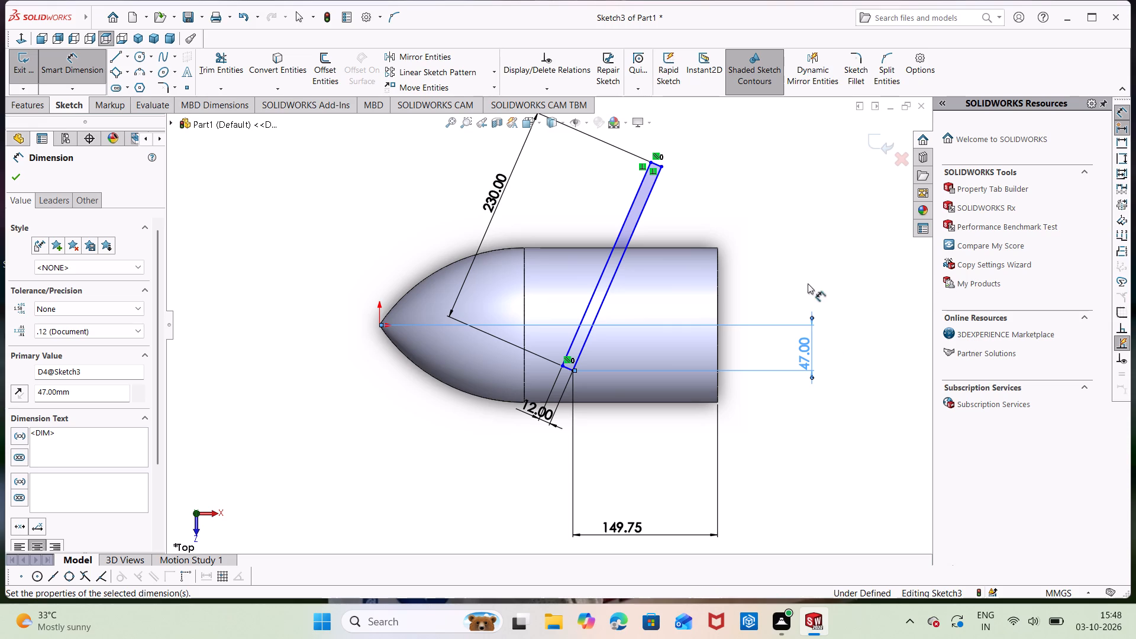
left_click(837, 251)
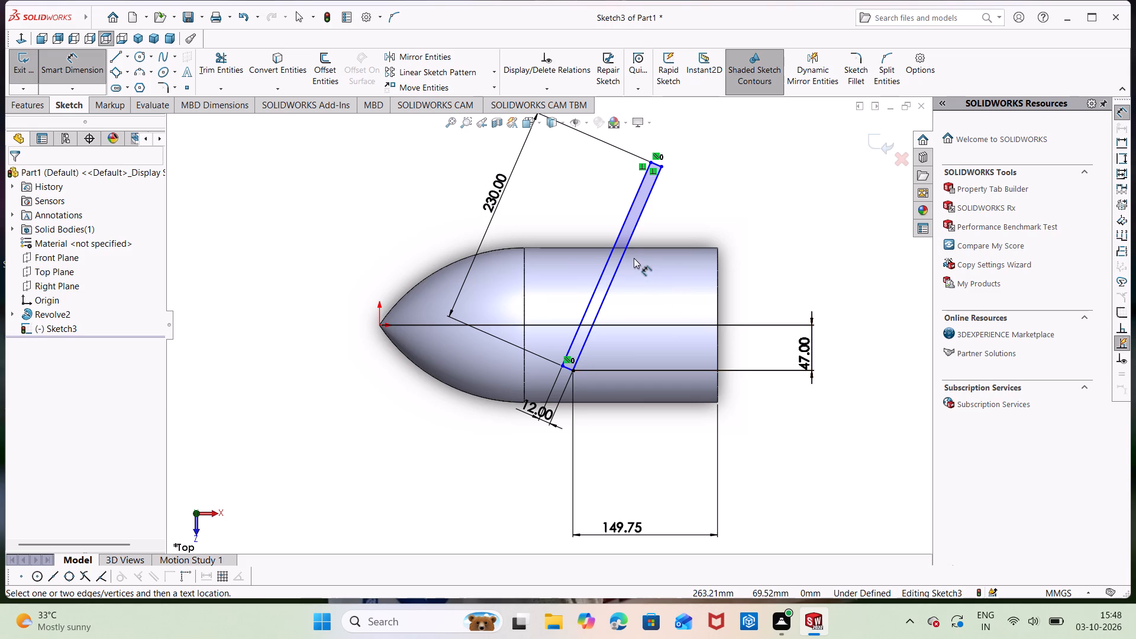
Dimension the angle between the rectangle's long side facing the flat end and the body's flat-end edge at 74 degrees.
left_click(617, 262)
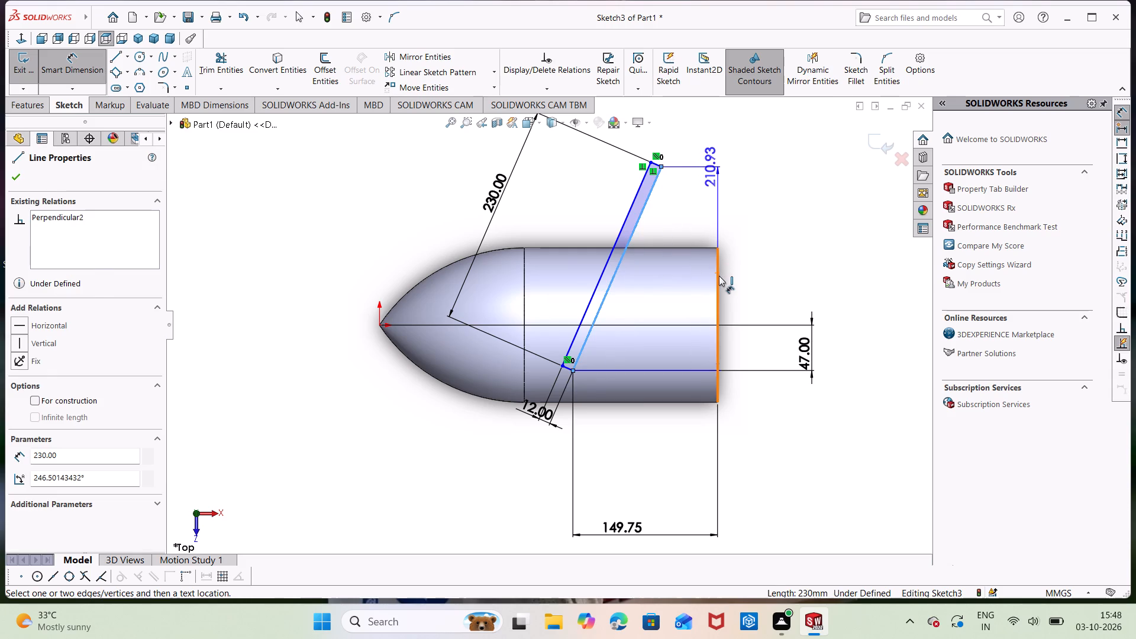
left_click(719, 276)
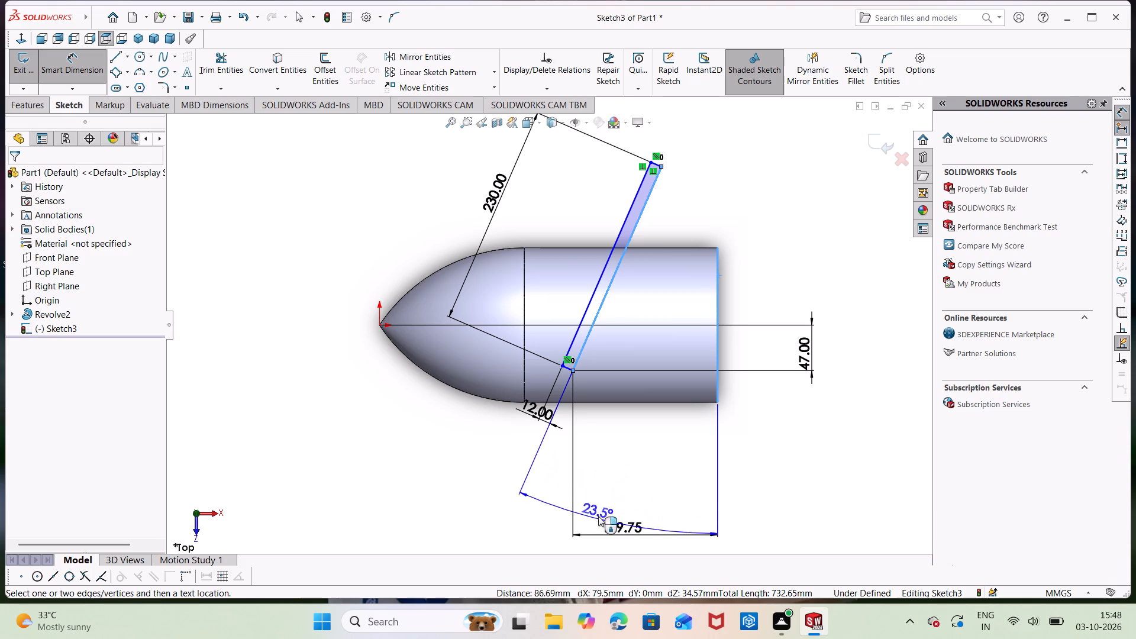
left_click(621, 479)
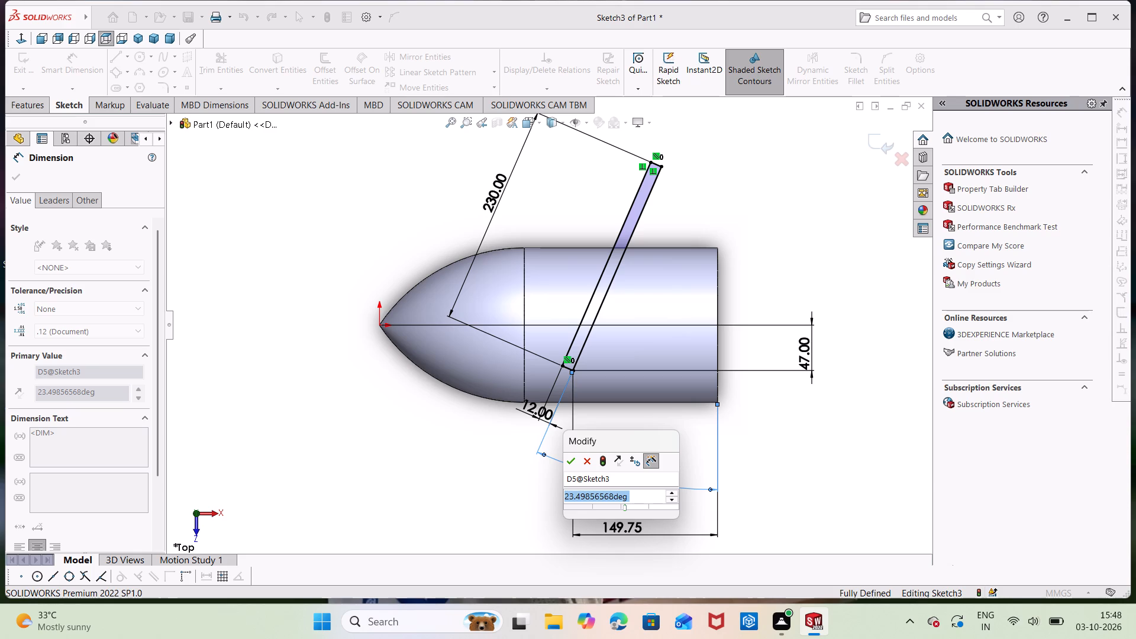
key("BackSpace")
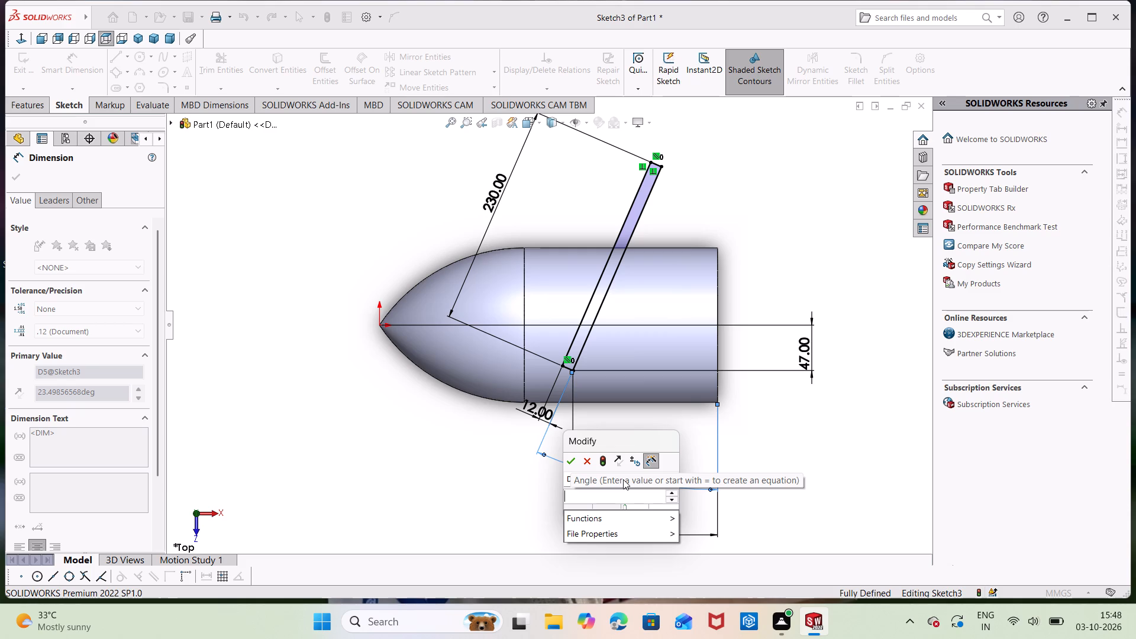
type("74")
key("Return")
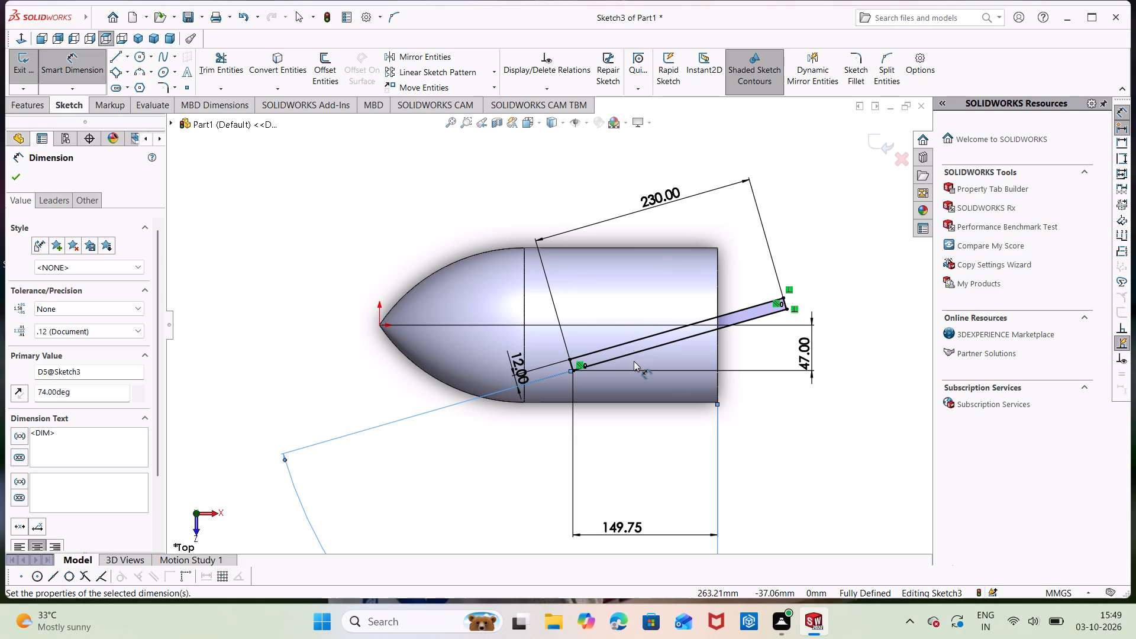
Set the horizontal distance between the rectangle's corner and the body's flat-end corner to 225 mm and exit the sketch.
double_click(620, 534)
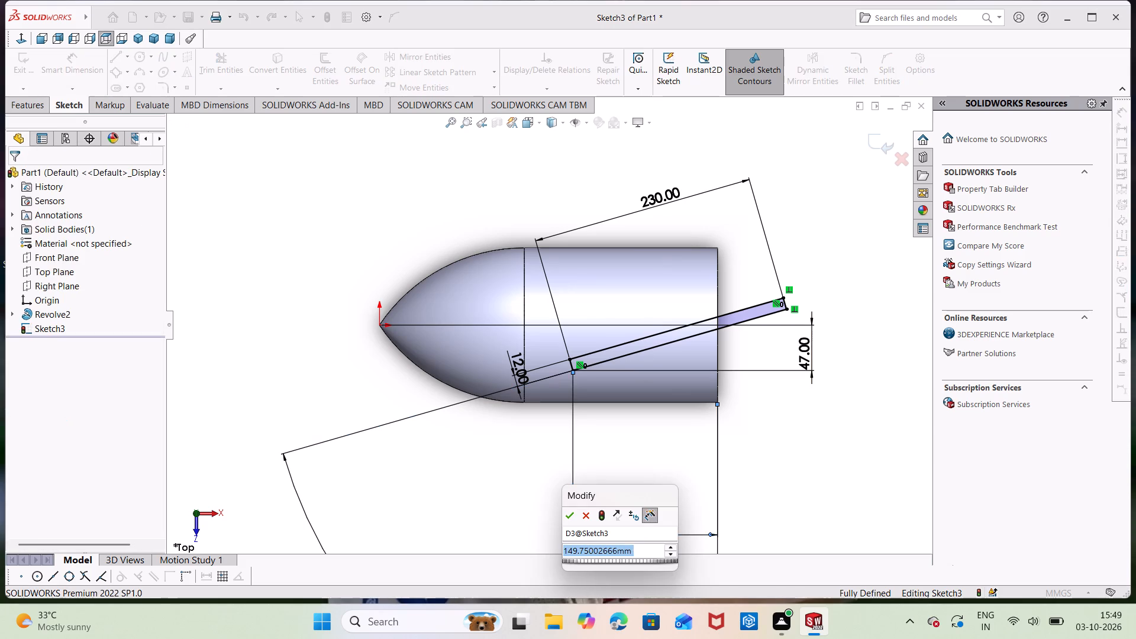
key("BackSpace")
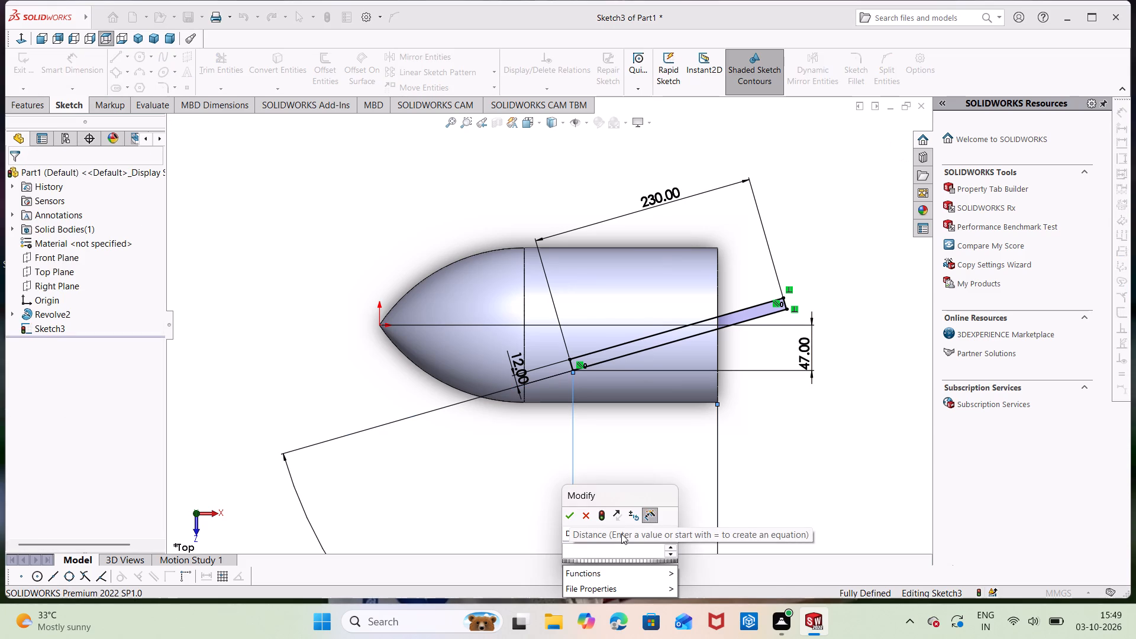
type("225")
key("Return")
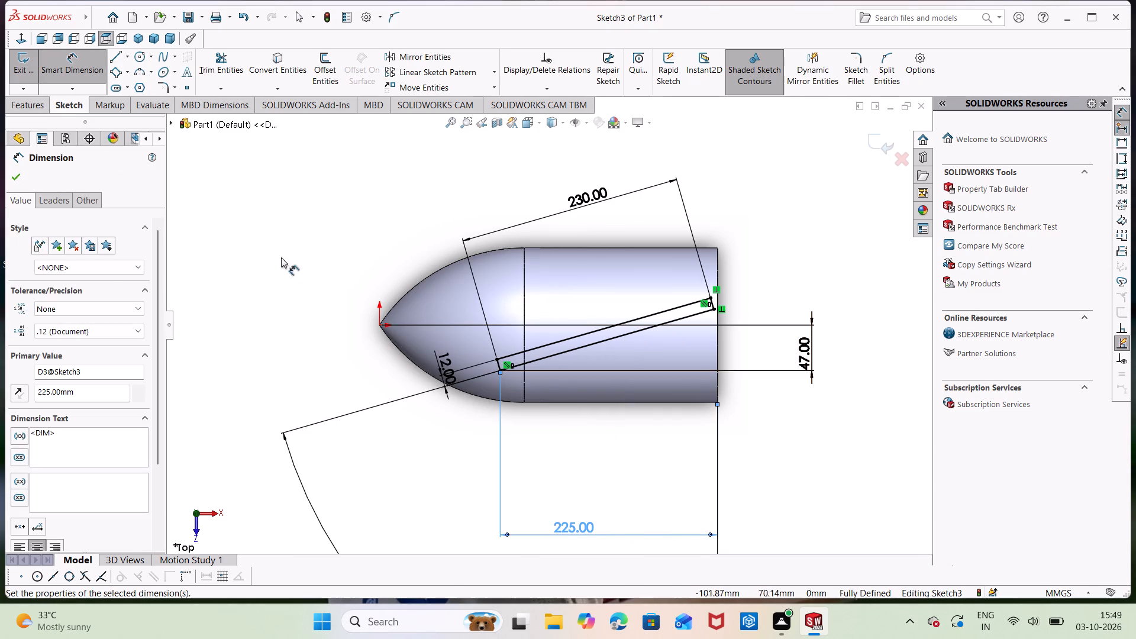
left_click(333, 276)
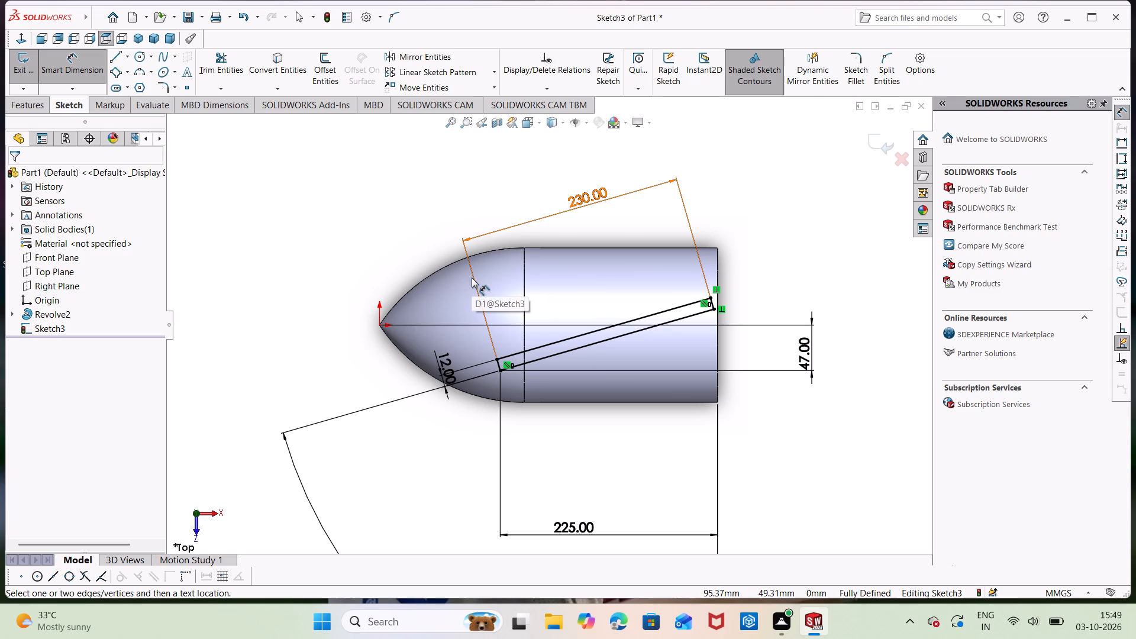
left_click(880, 146)
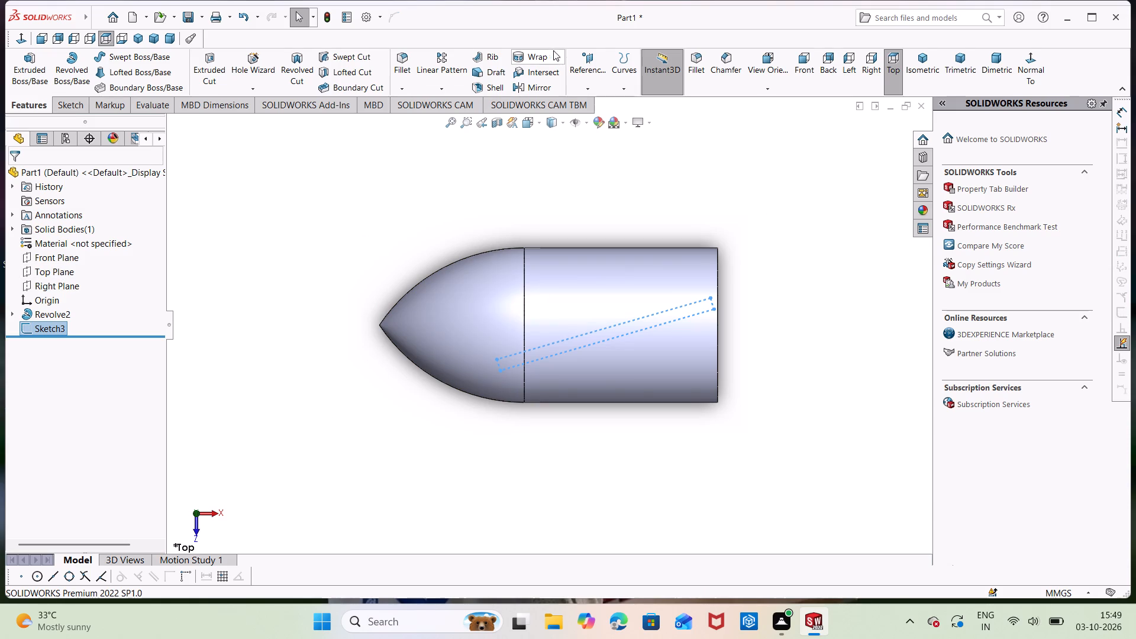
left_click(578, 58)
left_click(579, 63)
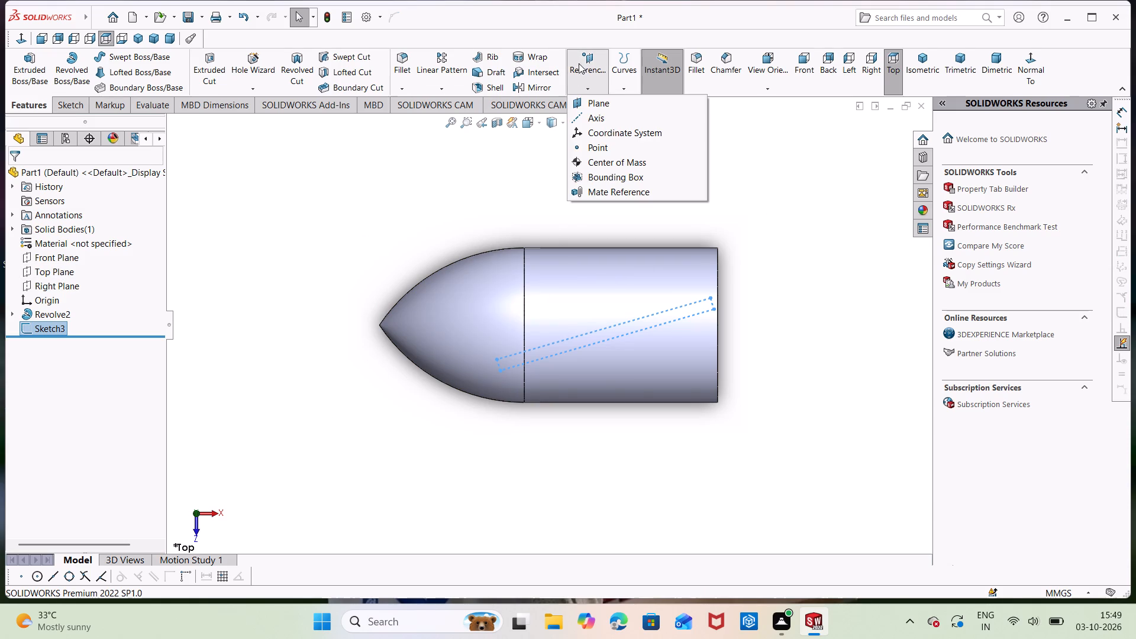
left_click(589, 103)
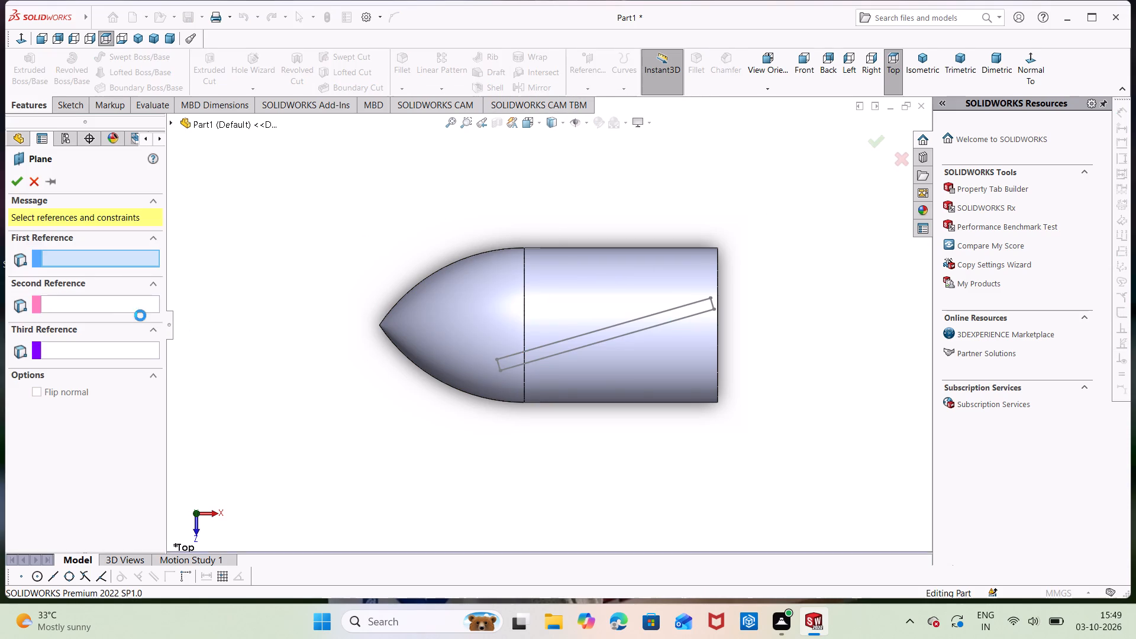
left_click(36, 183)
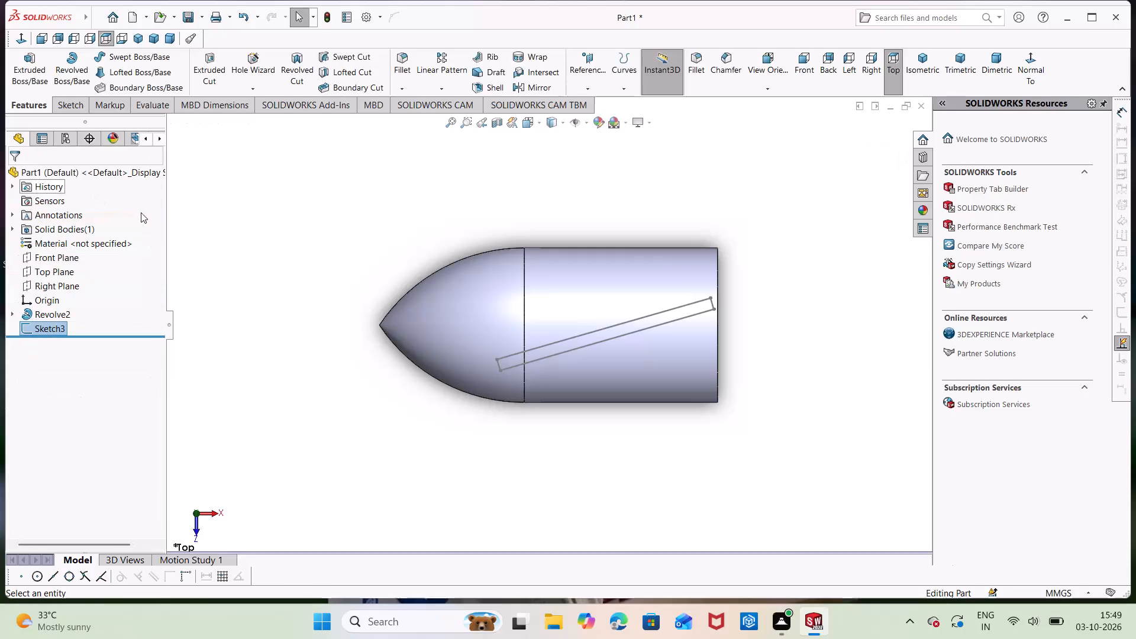
Create a reference plane parallel to the Top Plane at an offset distance of 350 mm.
left_click(55, 263)
left_click(62, 273)
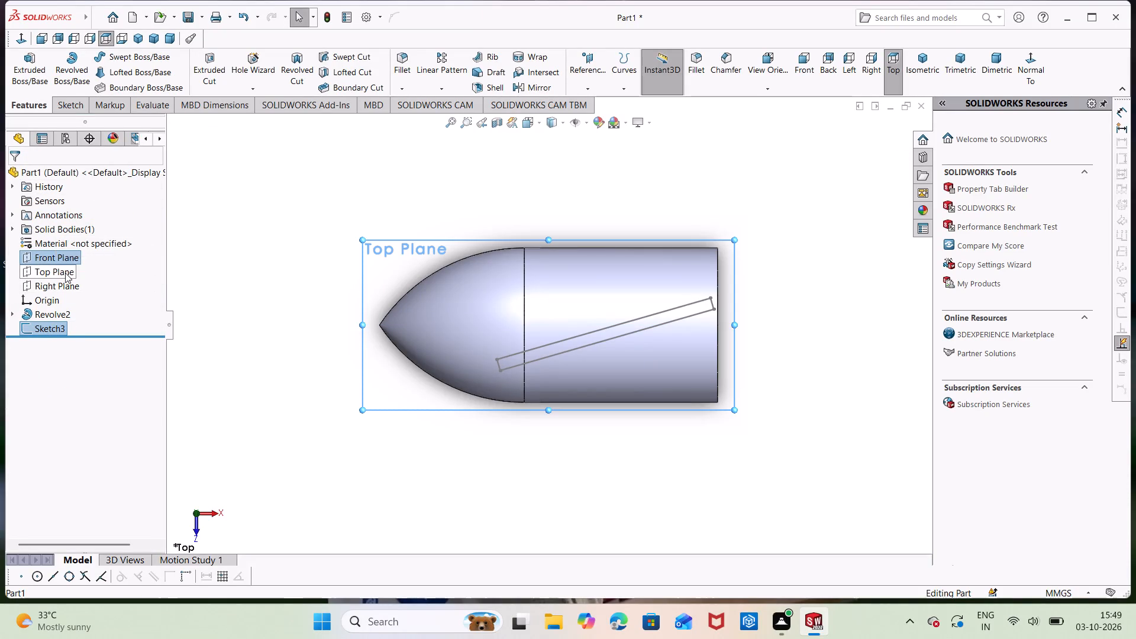
left_click(586, 64)
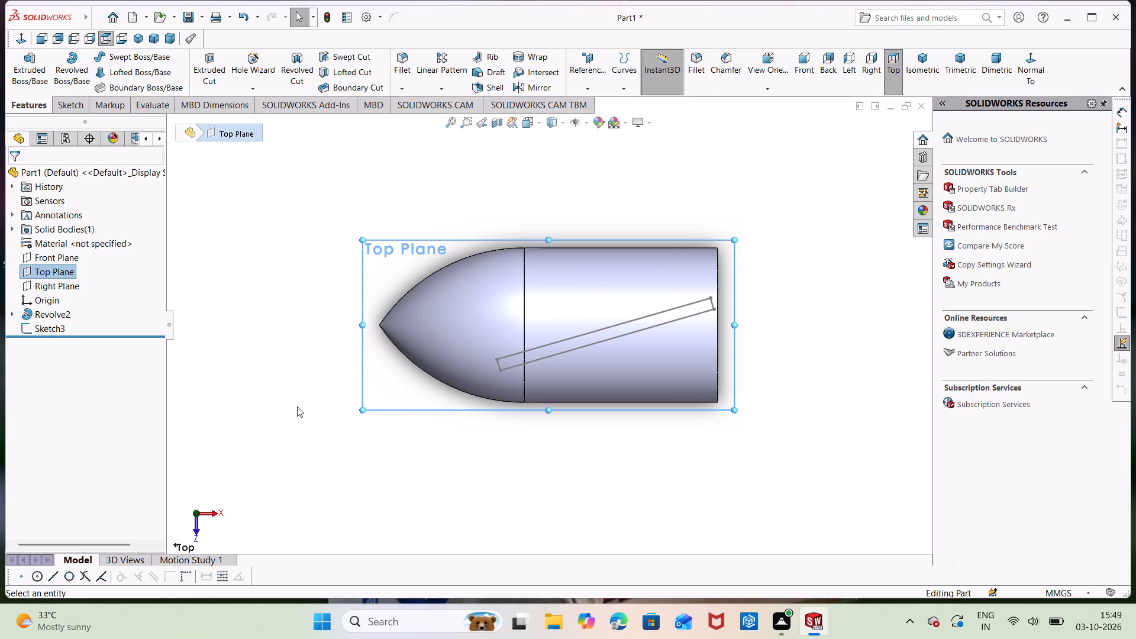
left_click(589, 88)
left_click(596, 104)
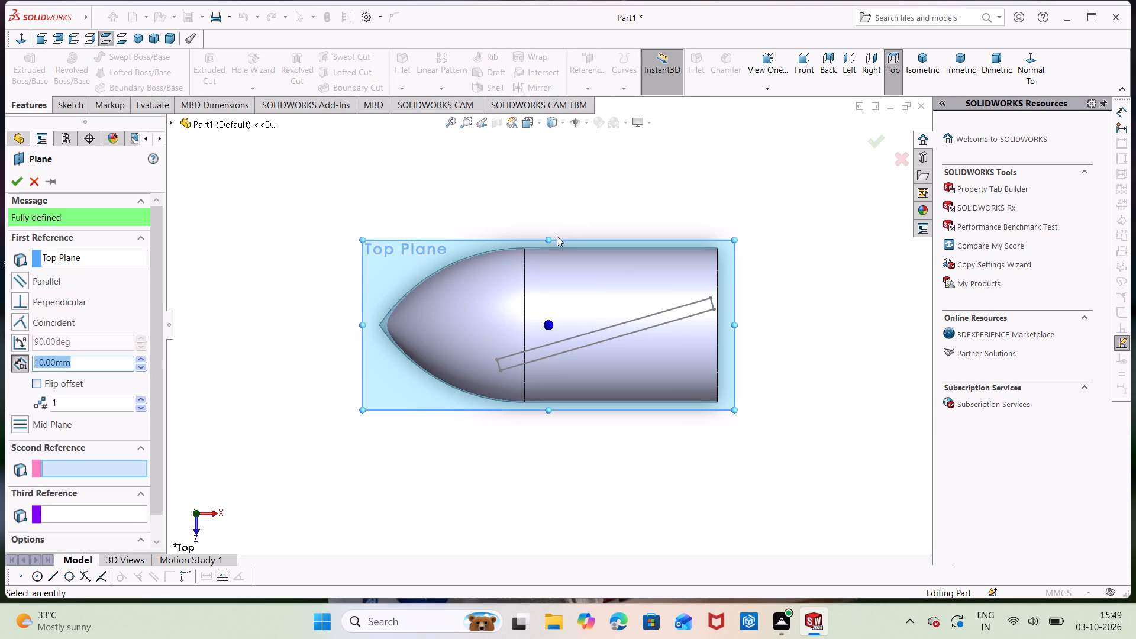
middle_click_drag(399, 201, 464, 223)
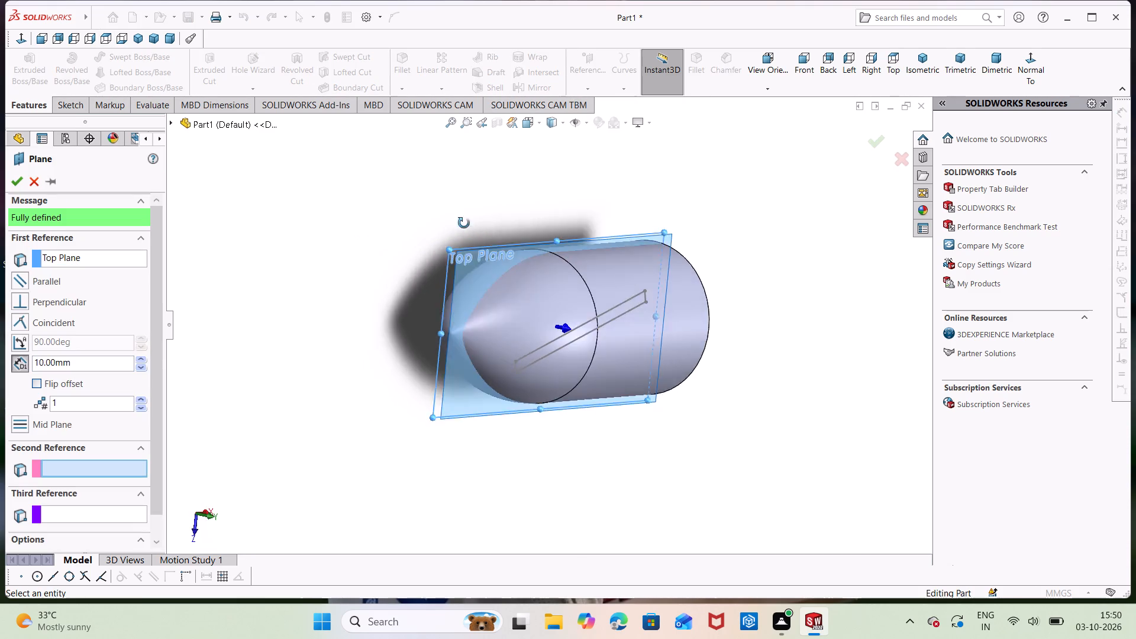
middle_click_drag(464, 223, 437, 223)
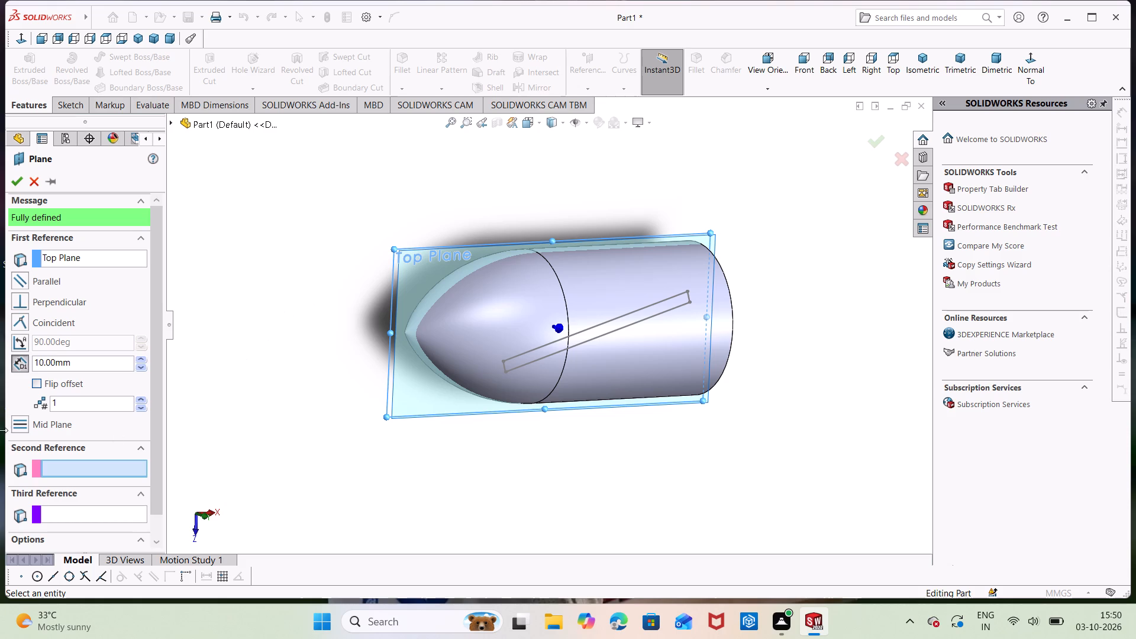
left_click(62, 362)
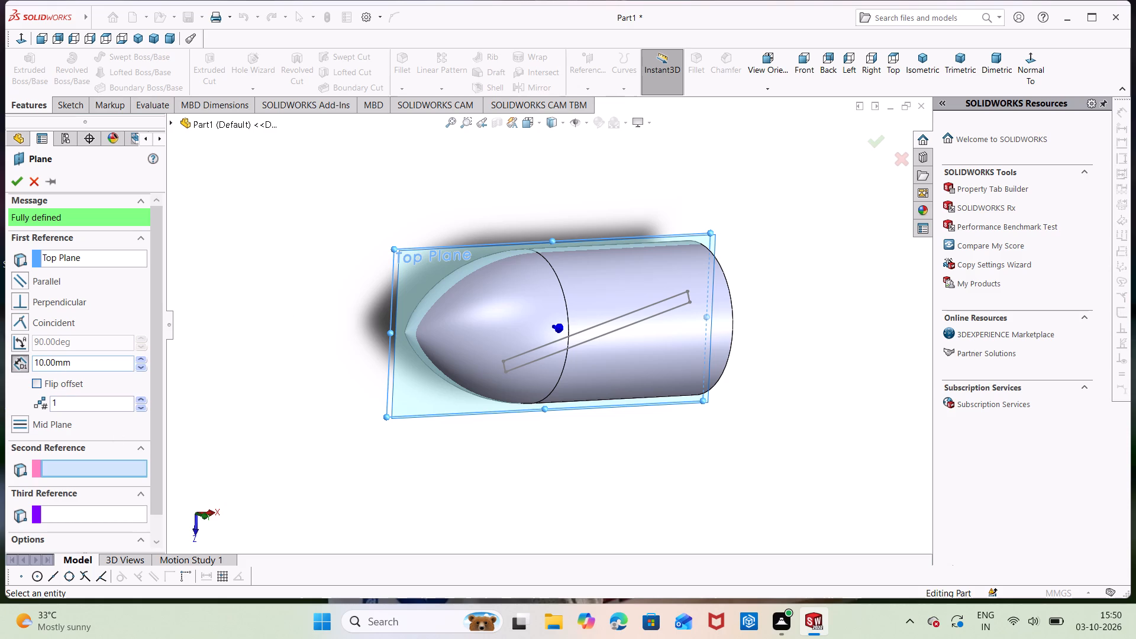
left_click(74, 362)
key("BackSpace")
key("BackSpace")
key("BackSpace")
key("BackSpace")
key("BackSpace")
key("BackSpace")
key("BackSpace")
key("BackSpace")
key("BackSpace")
type("350")
key("Return")
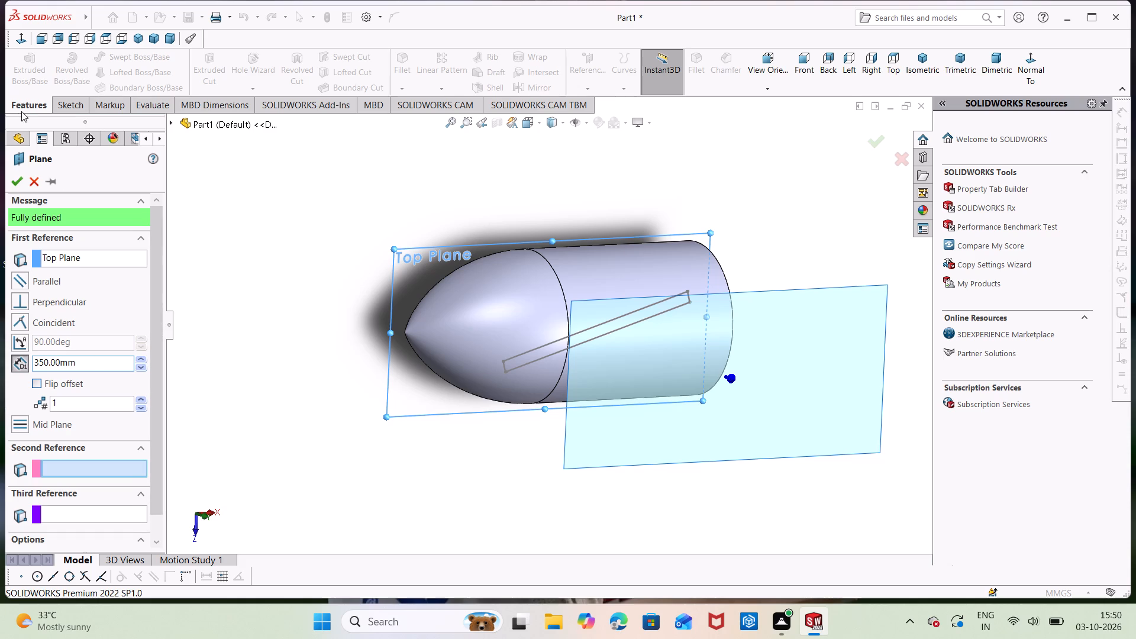
left_click(15, 183)
Start a sketch on the new offset plane and draw a steep slanted 3-point corner rectangle about 295 by 24 mm across the cylindrical section.
right_click(840, 333)
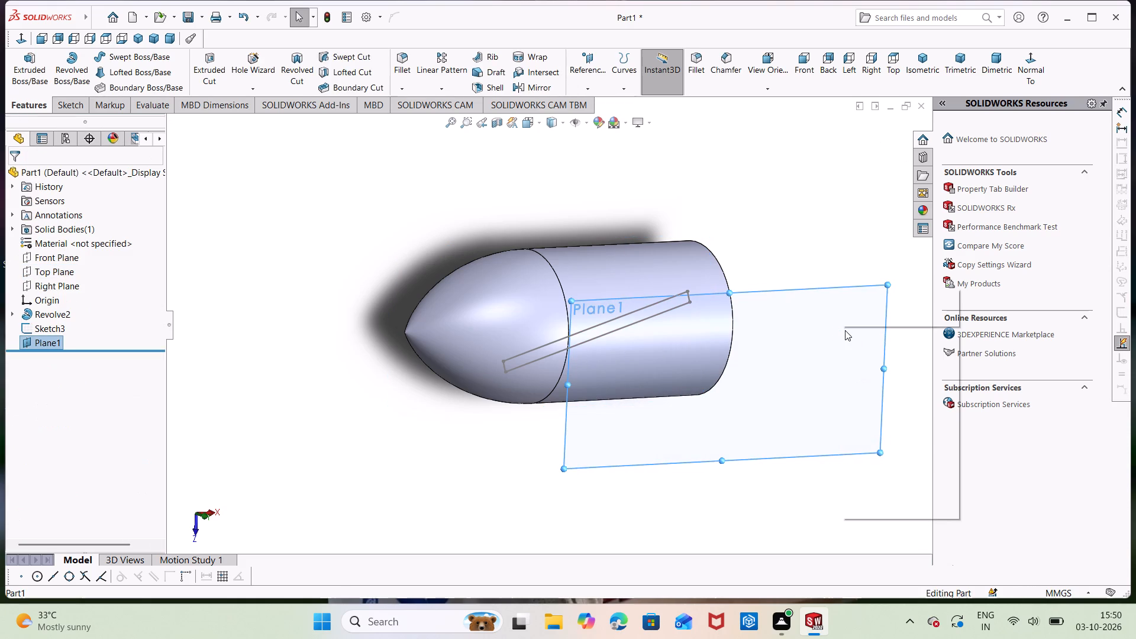
left_click(867, 312)
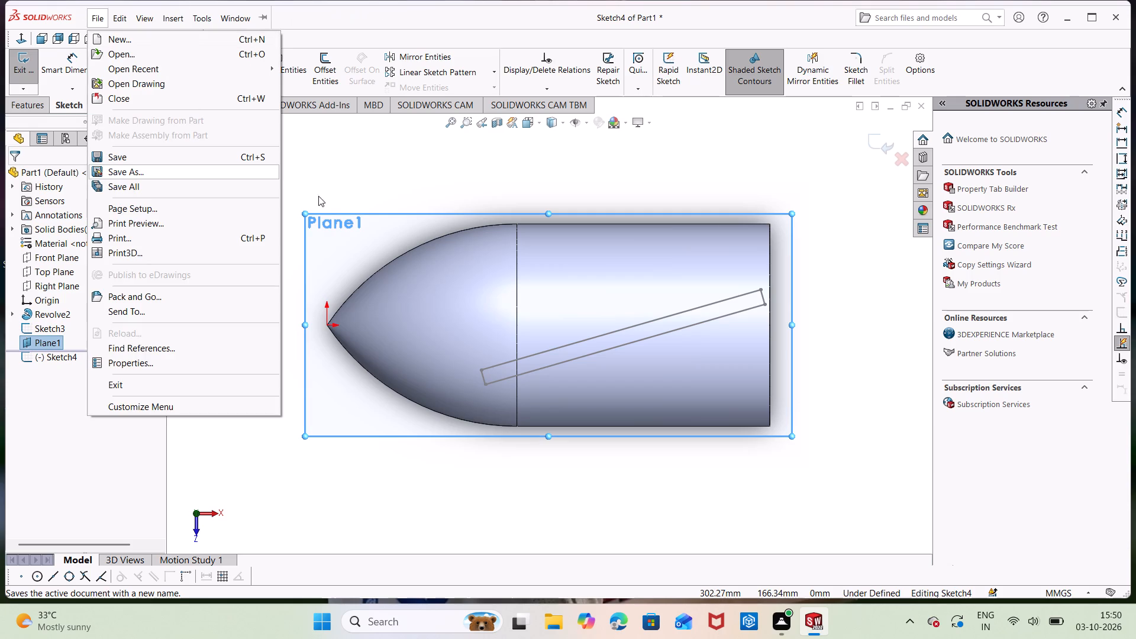
left_click(328, 130)
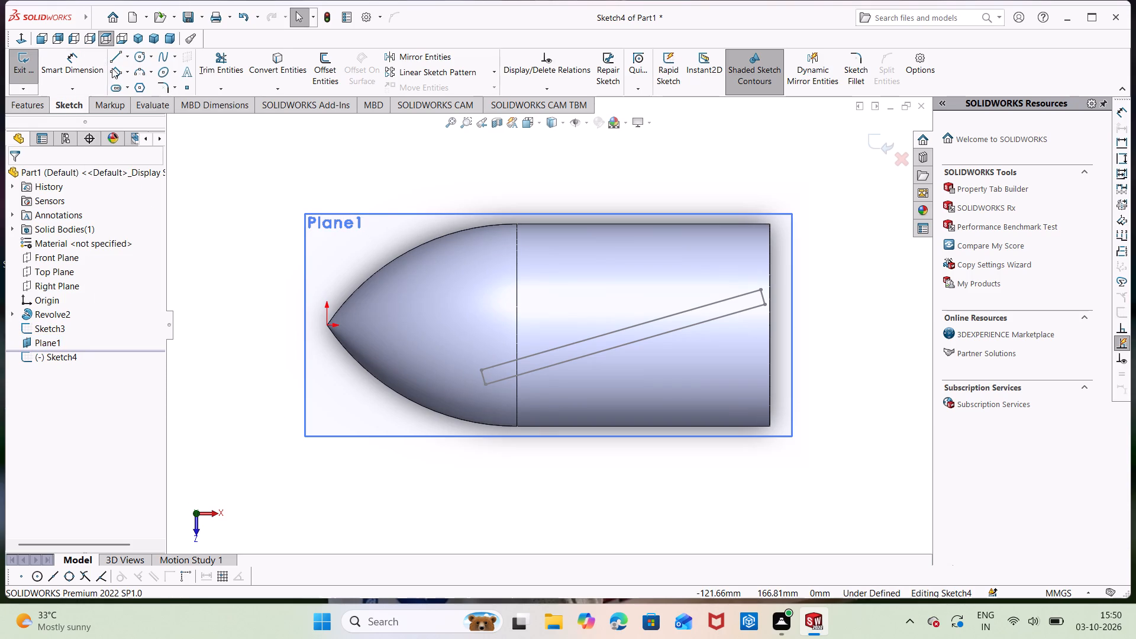
left_click(115, 68)
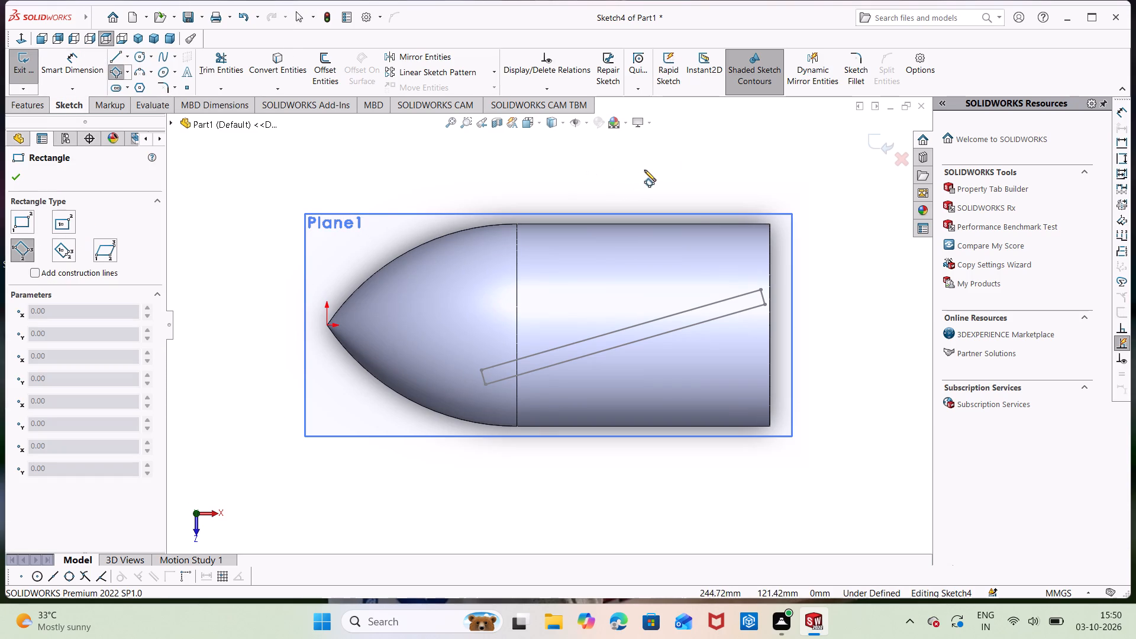
left_click(672, 164)
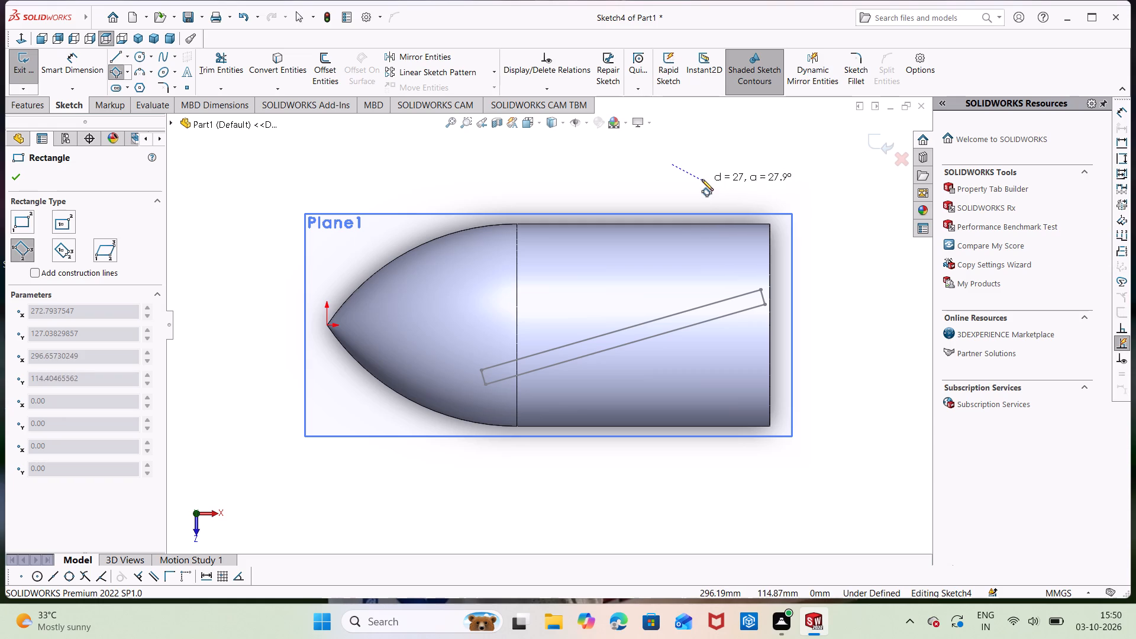
left_click(701, 176)
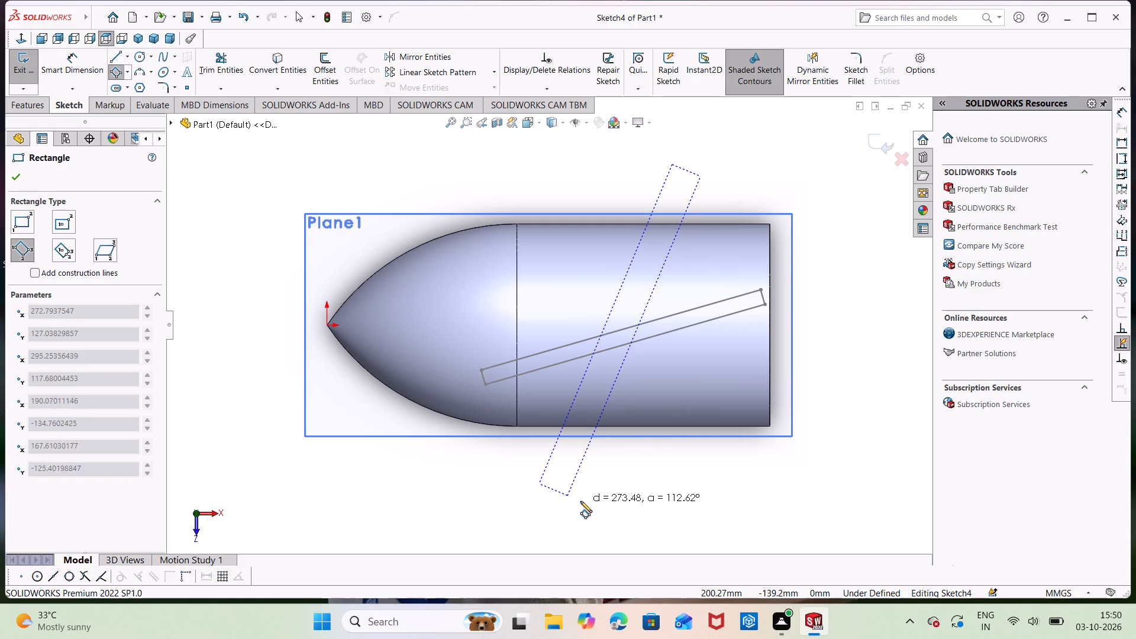
left_click(566, 524)
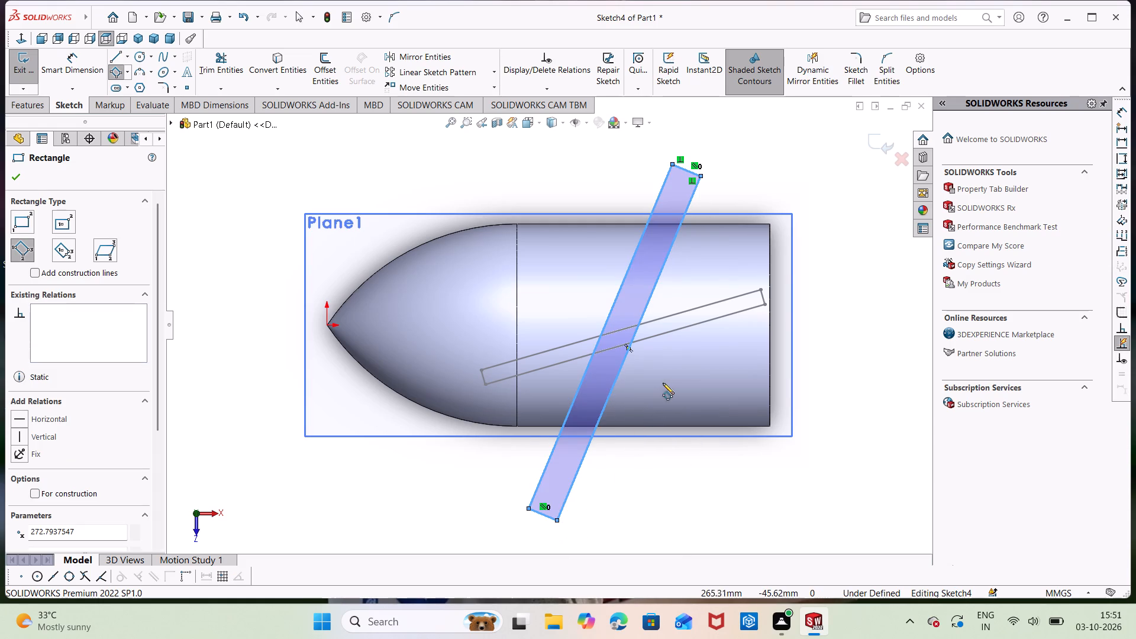
key("Escape")
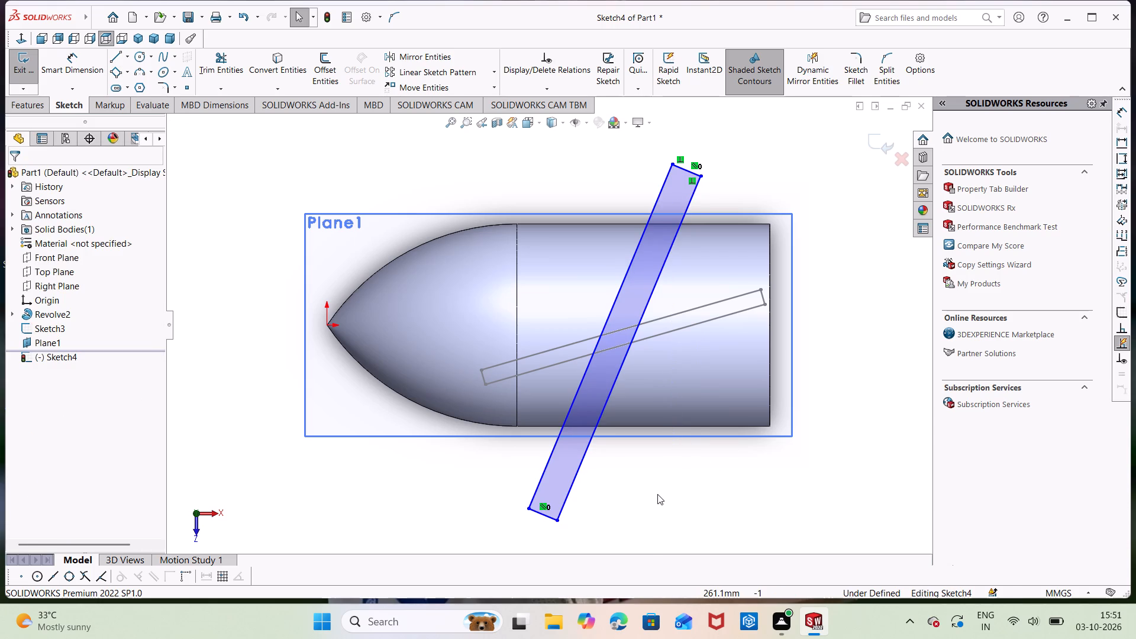
Dimension the long side of the new slanted rectangle at 400 mm.
right_click_drag(702, 493, 699, 402)
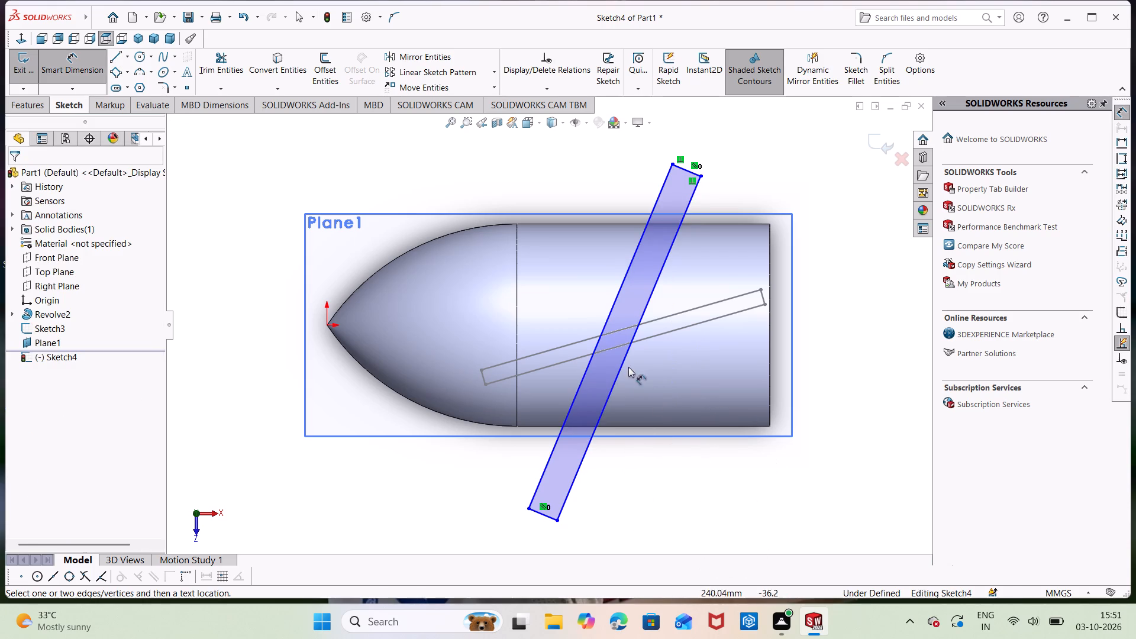
left_click(606, 314)
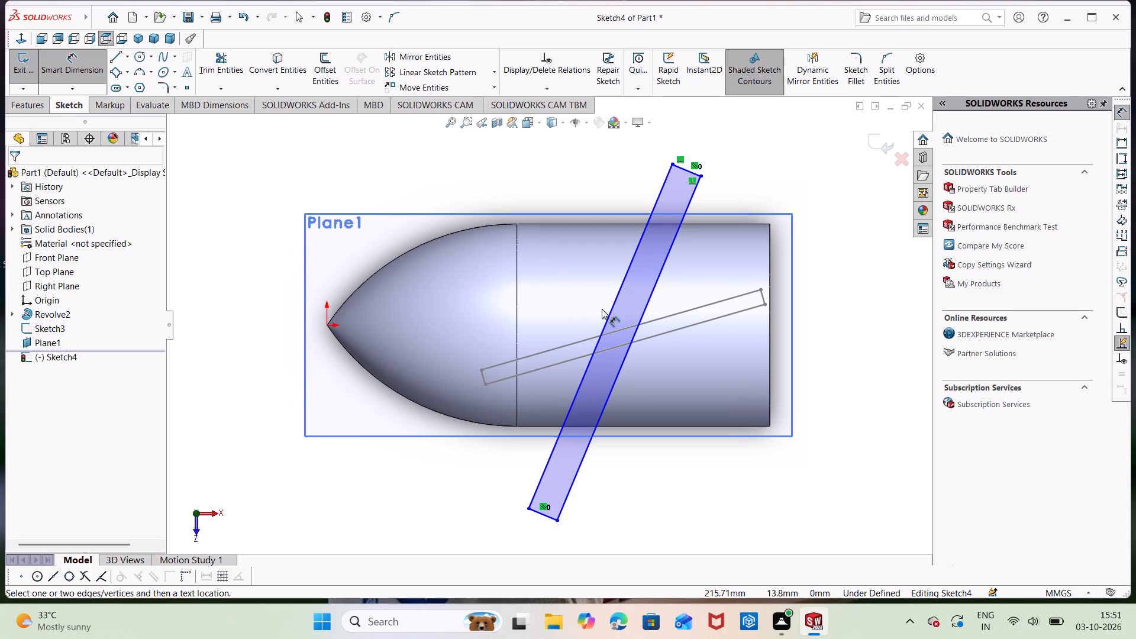
left_click(611, 318)
left_click(582, 299)
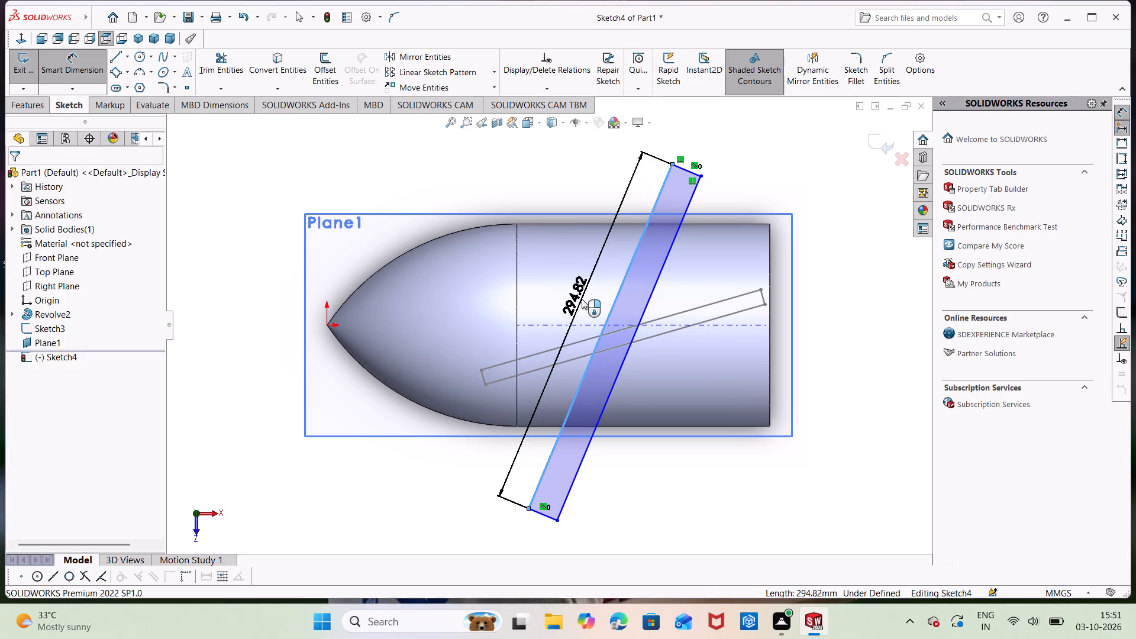
key("BackSpace")
type("400")
key("Return")
Dimension the short end side of the new slanted rectangle at 12 mm.
scroll(614, 297, "up", 2)
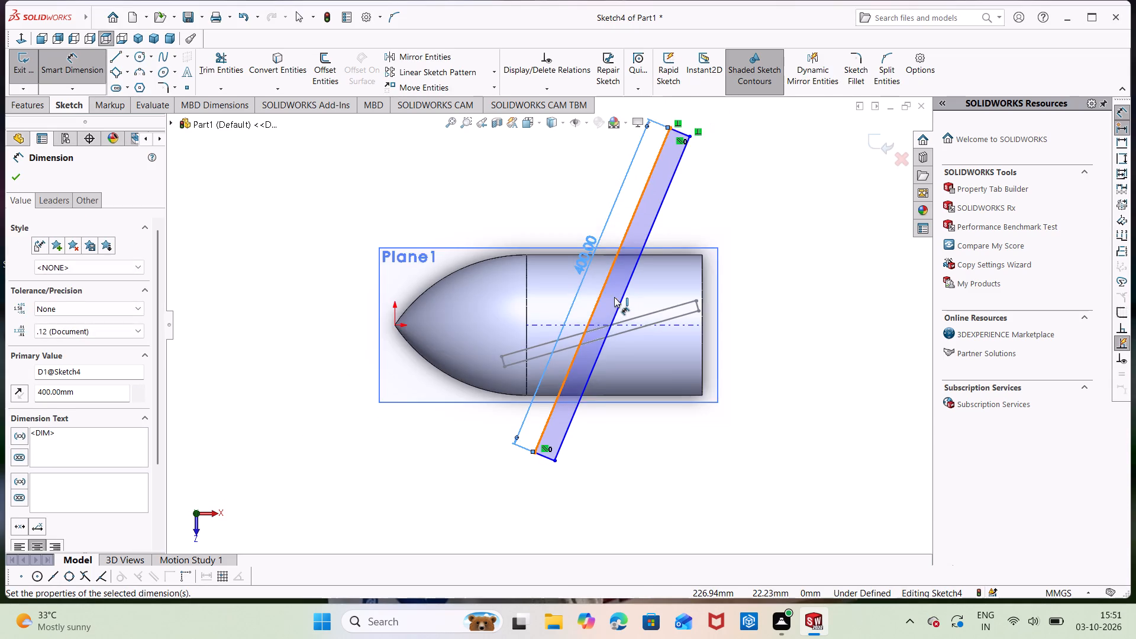
scroll(614, 297, "up", 1)
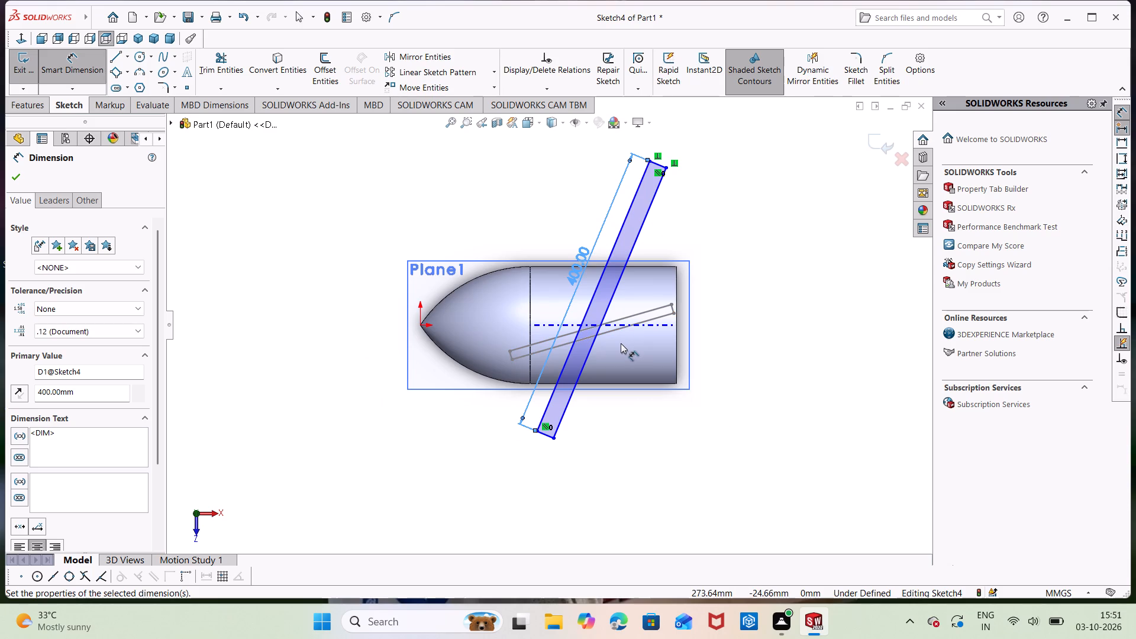
left_click(544, 432)
left_click(534, 461)
key("BackSpace")
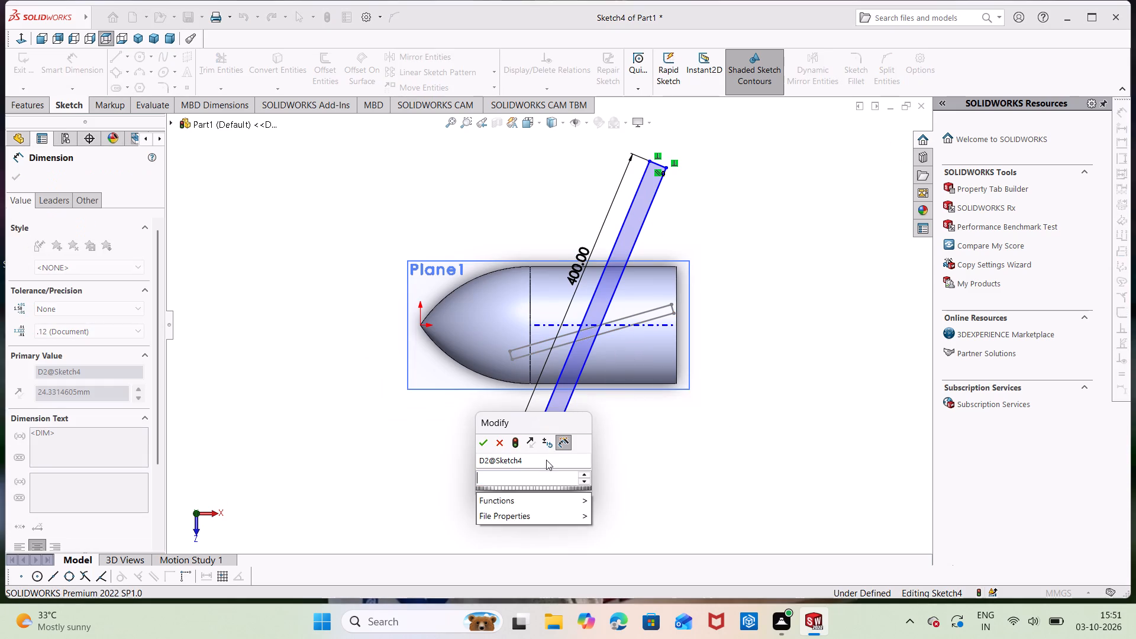
type("12")
key("Return")
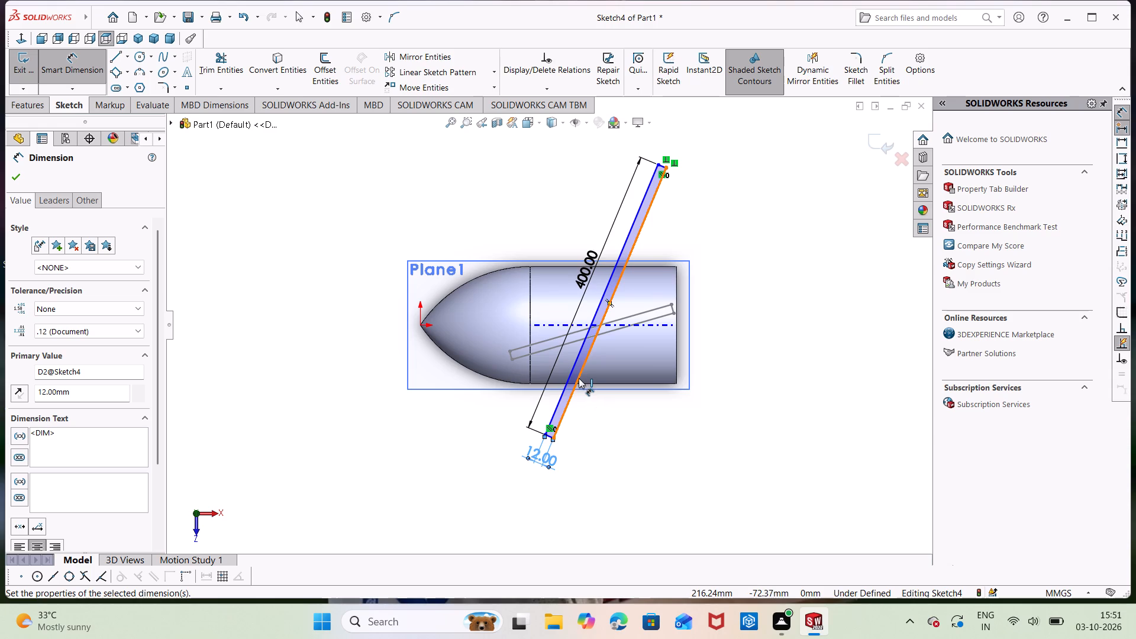
Dimension the horizontal distance between the rectangle's upper corner nearer the flat end and the body's upper flat-end corner at 62 mm.
left_click(668, 166)
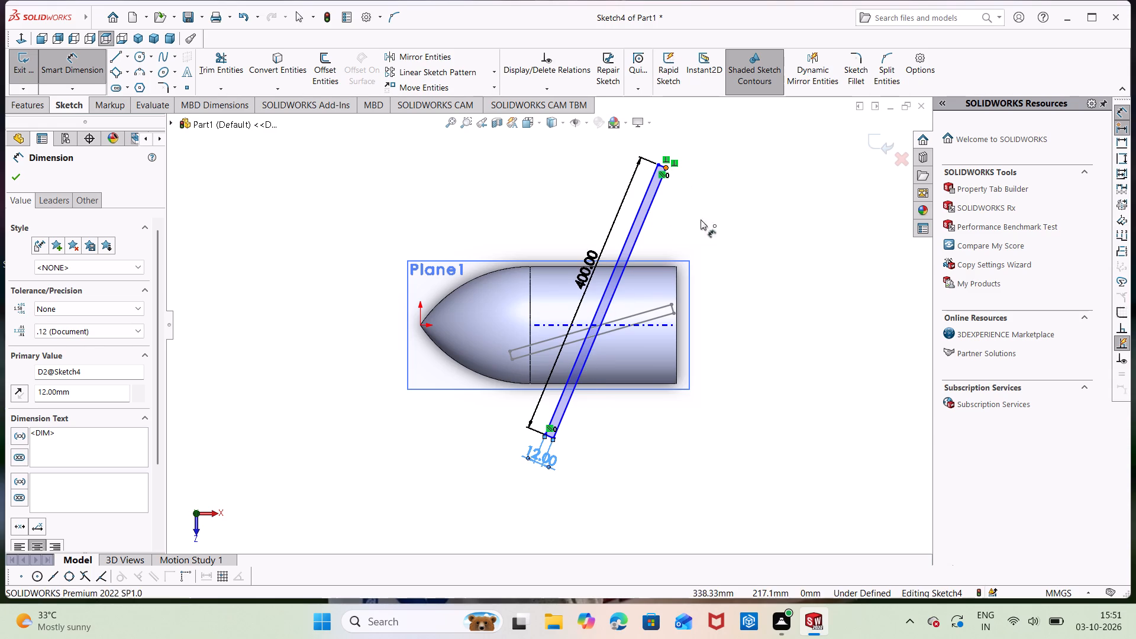
left_click(677, 266)
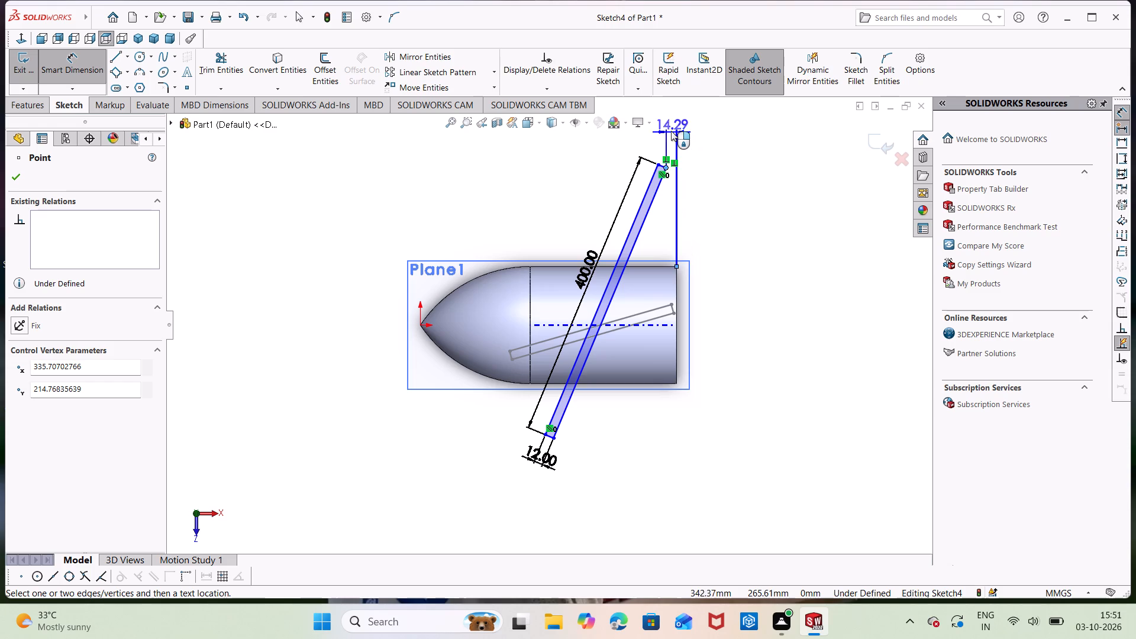
left_click(670, 131)
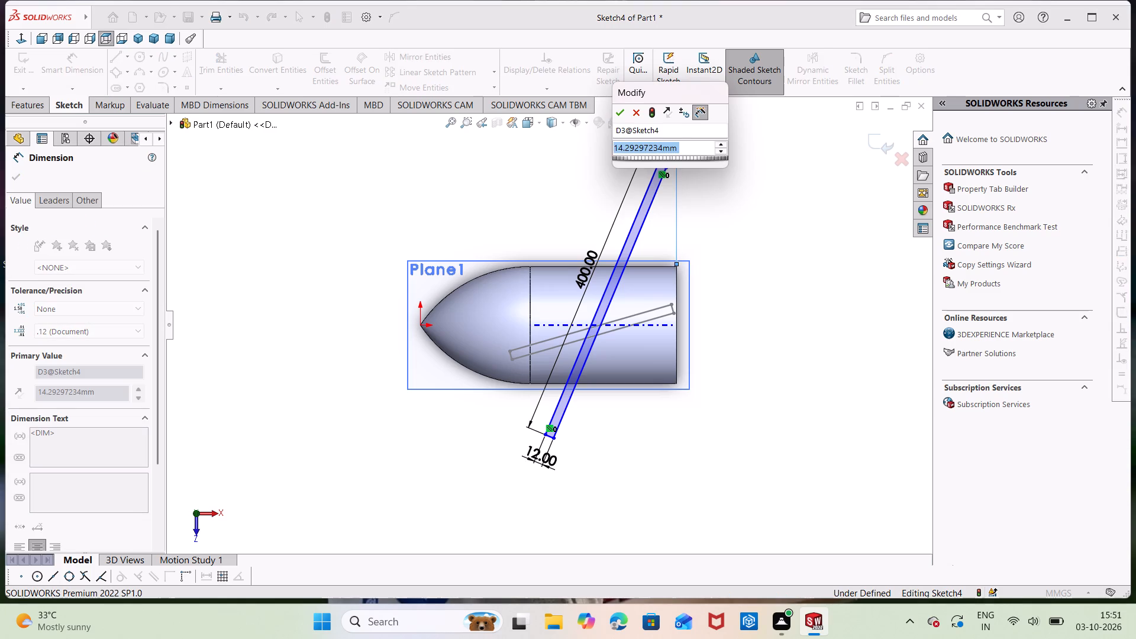
key("BackSpace")
type("62")
key("Return")
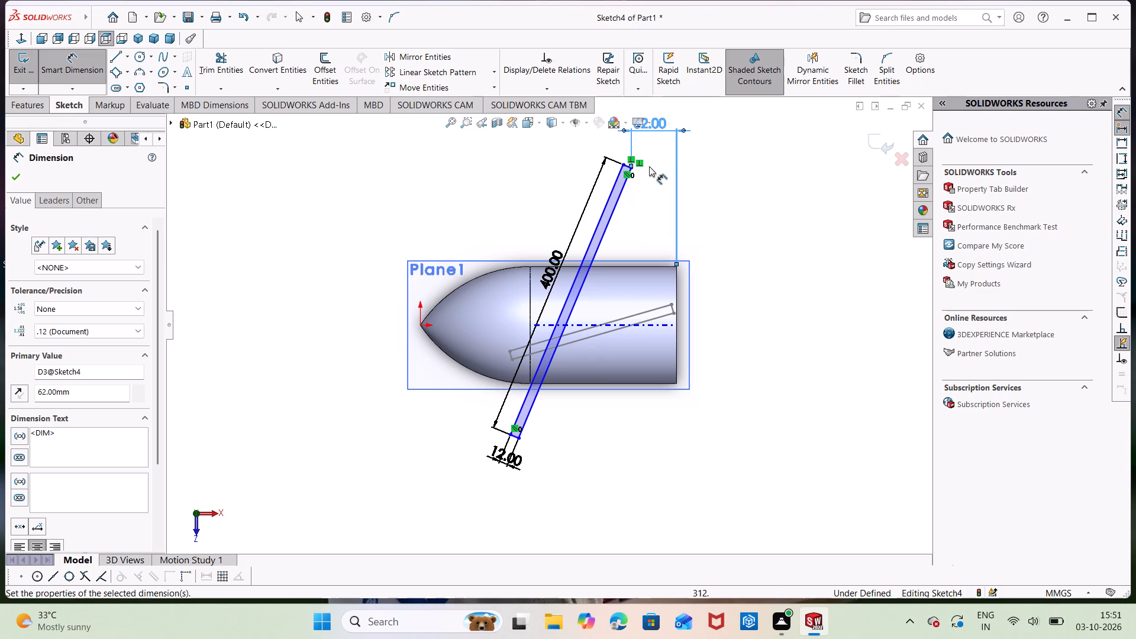
Dimension the angle between the rectangle's long side facing the flat end and the body's flat-end edge at 14 degrees.
left_click(608, 221)
left_click(675, 288)
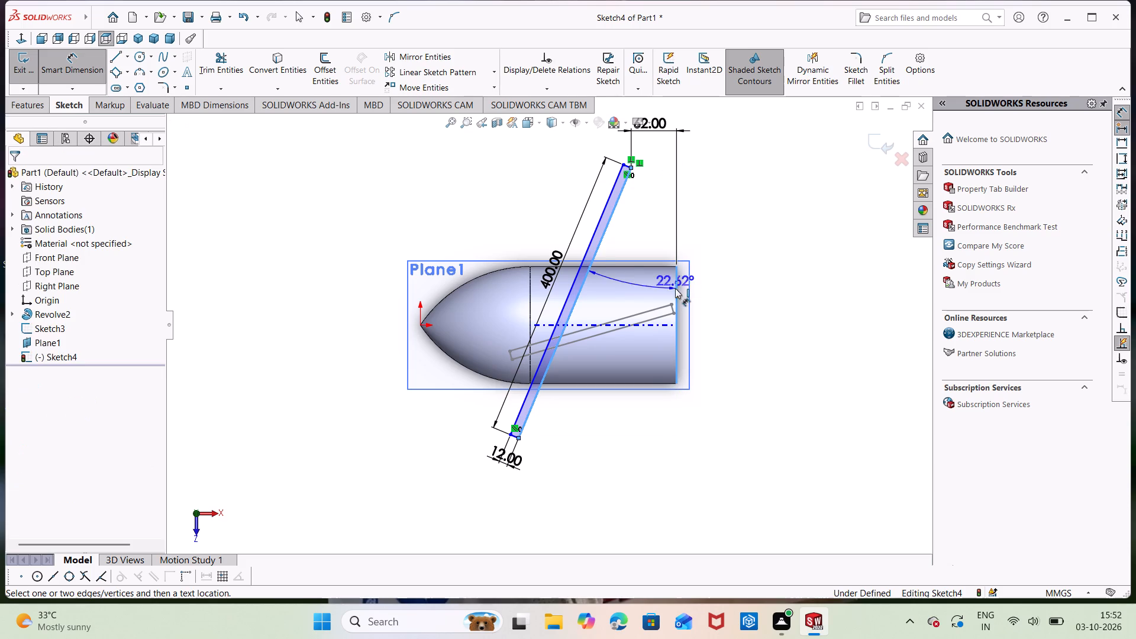
left_click(634, 286)
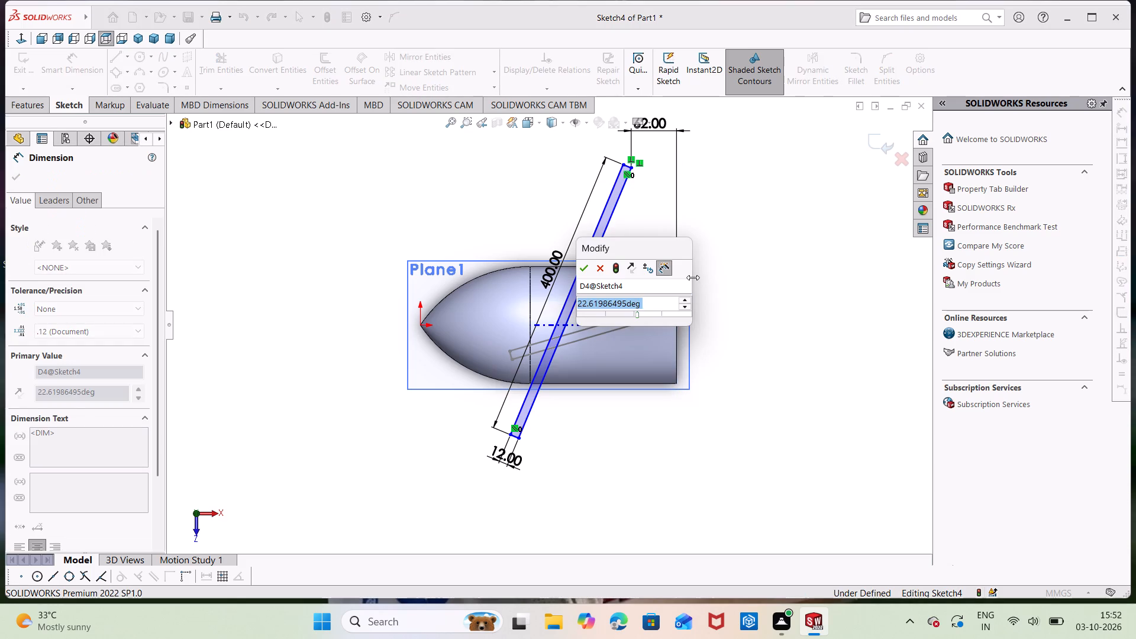
key("BackSpace")
type("14")
key("Return")
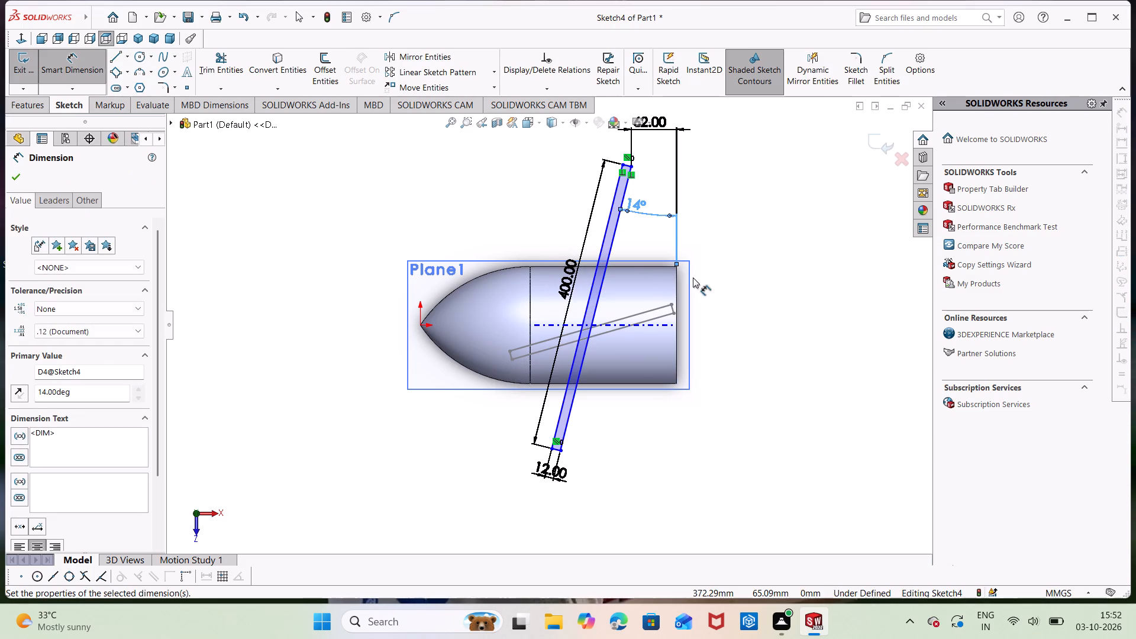
Dimension the vertical distance between the rectangle's upper corner and the body's nose tip at 190 mm and finish the sketch.
left_click(622, 162)
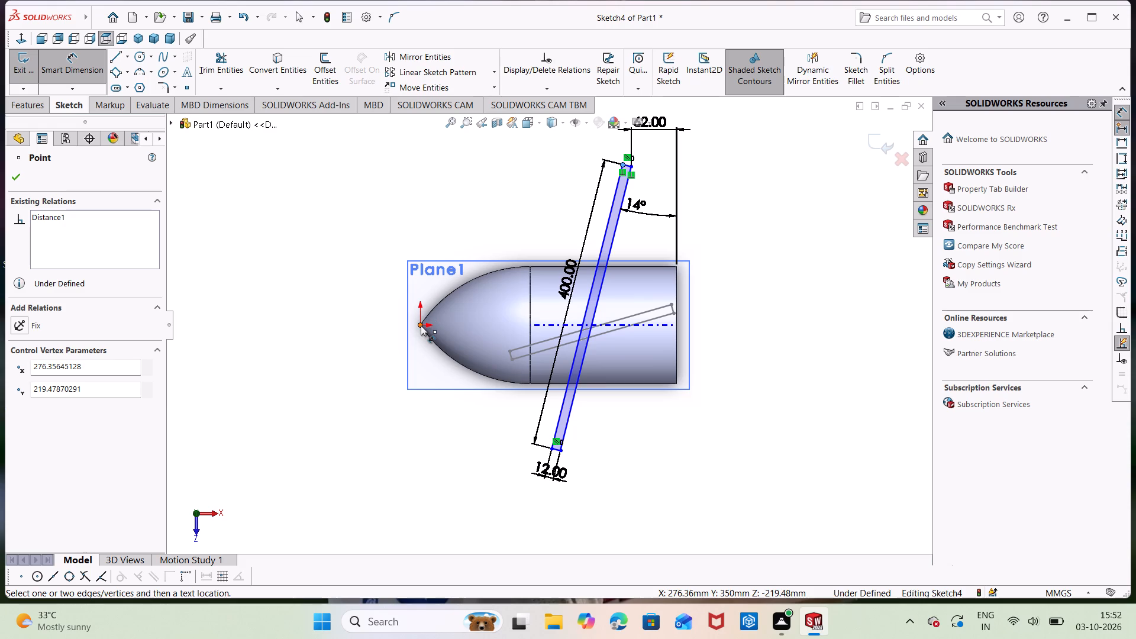
left_click(421, 325)
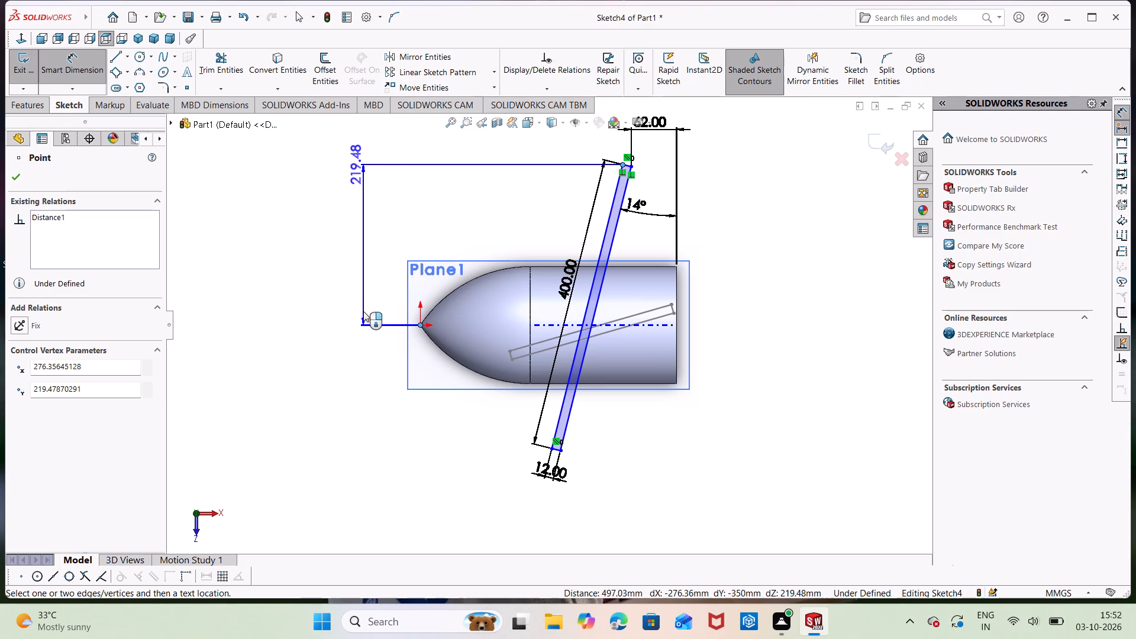
left_click(346, 257)
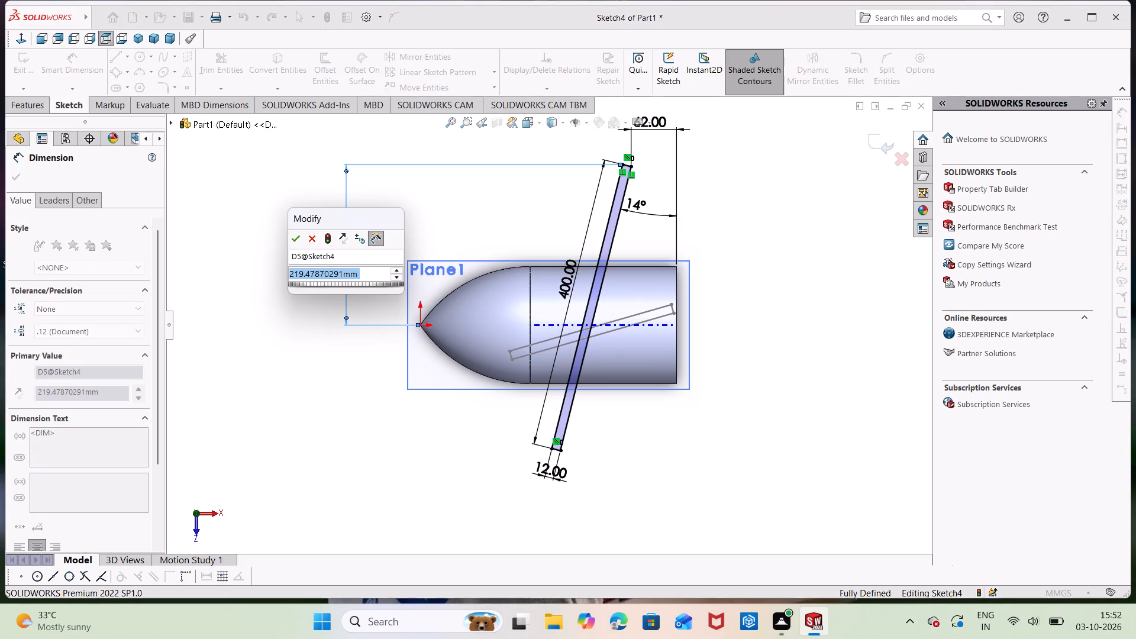
key("BackSpace")
type("190")
key("Return")
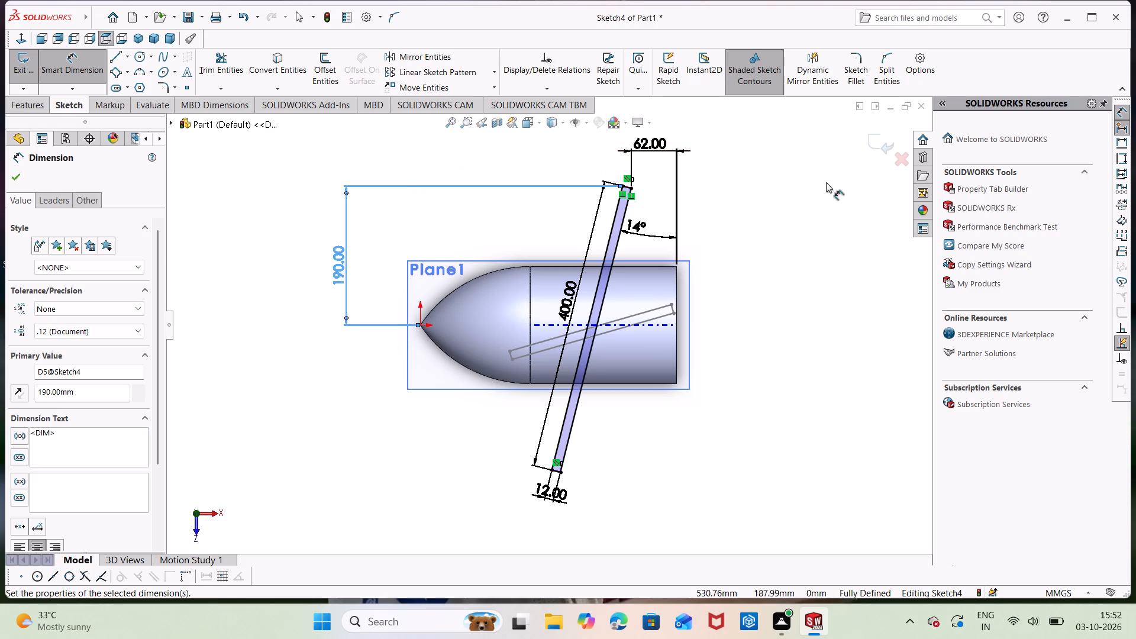
left_click(882, 147)
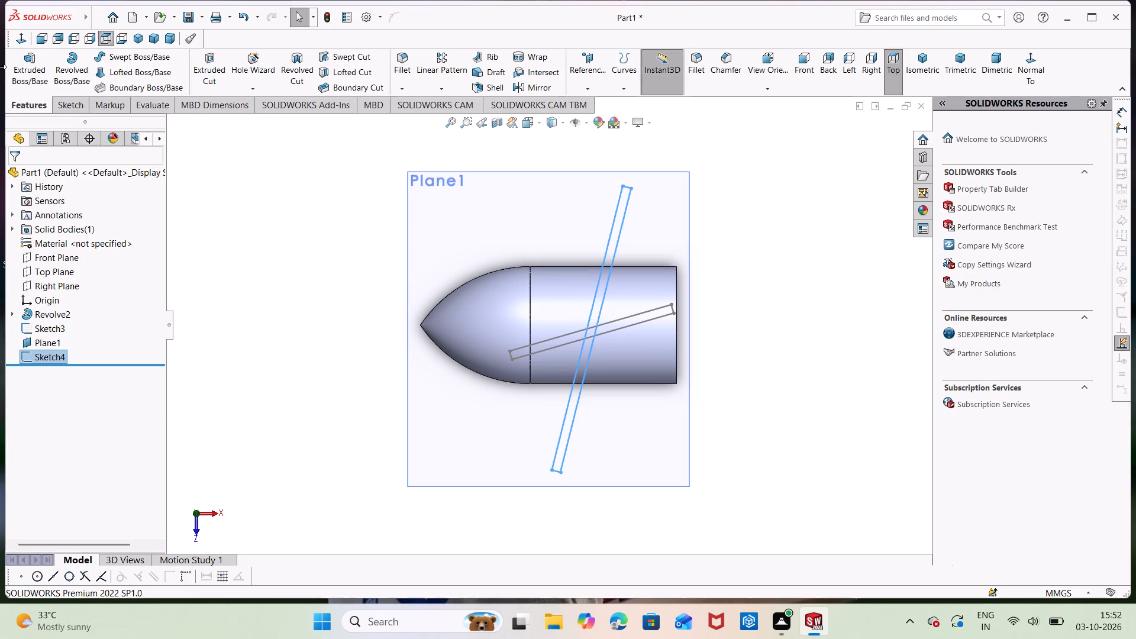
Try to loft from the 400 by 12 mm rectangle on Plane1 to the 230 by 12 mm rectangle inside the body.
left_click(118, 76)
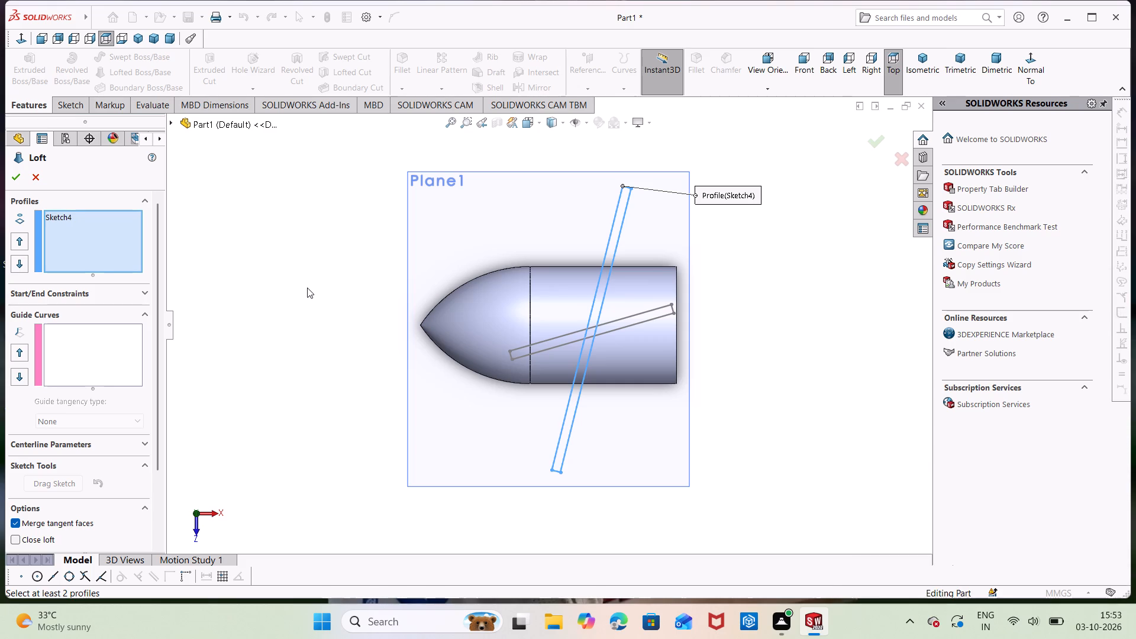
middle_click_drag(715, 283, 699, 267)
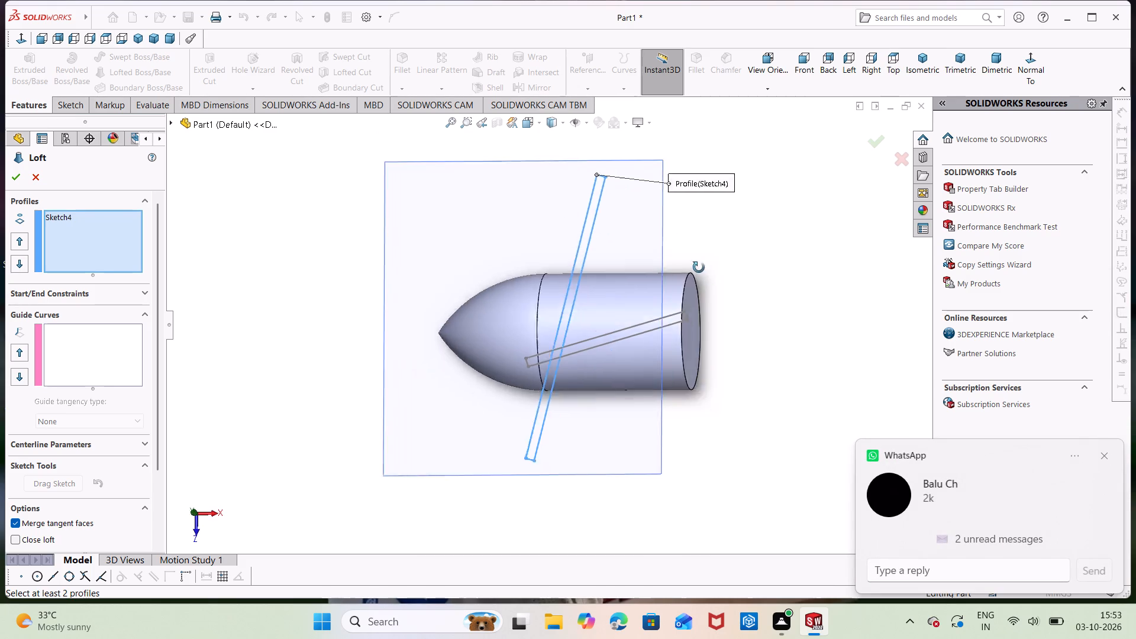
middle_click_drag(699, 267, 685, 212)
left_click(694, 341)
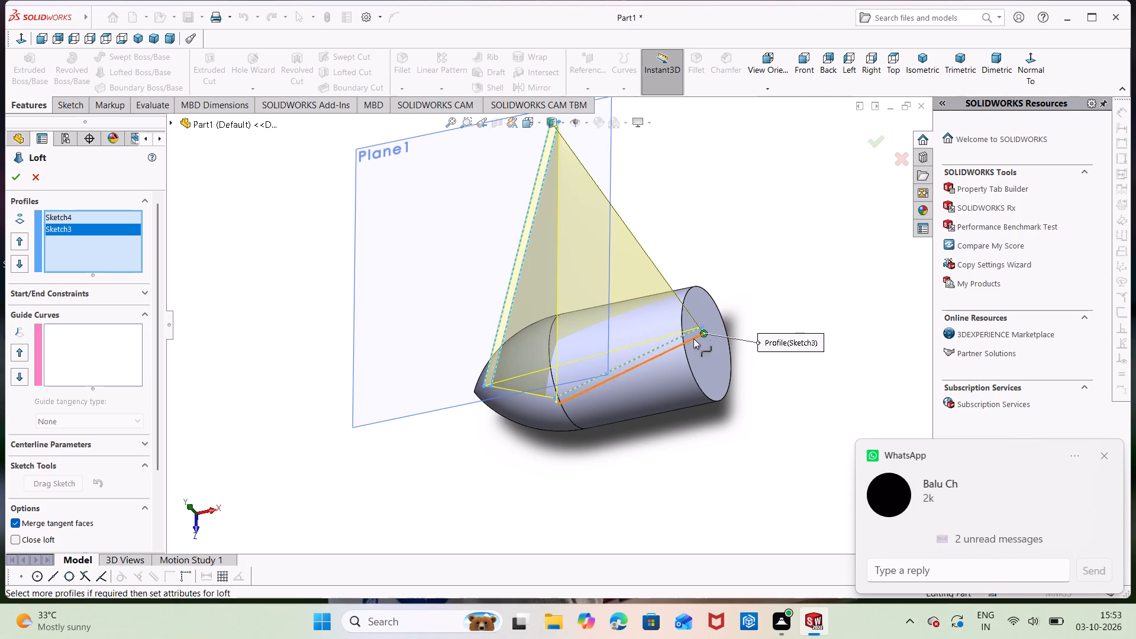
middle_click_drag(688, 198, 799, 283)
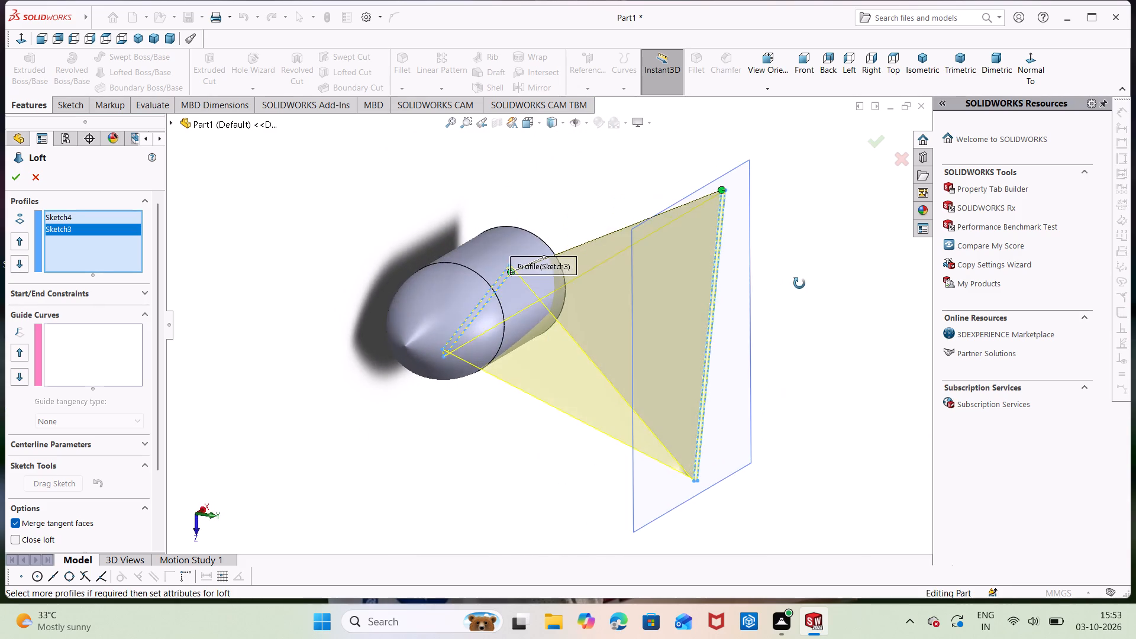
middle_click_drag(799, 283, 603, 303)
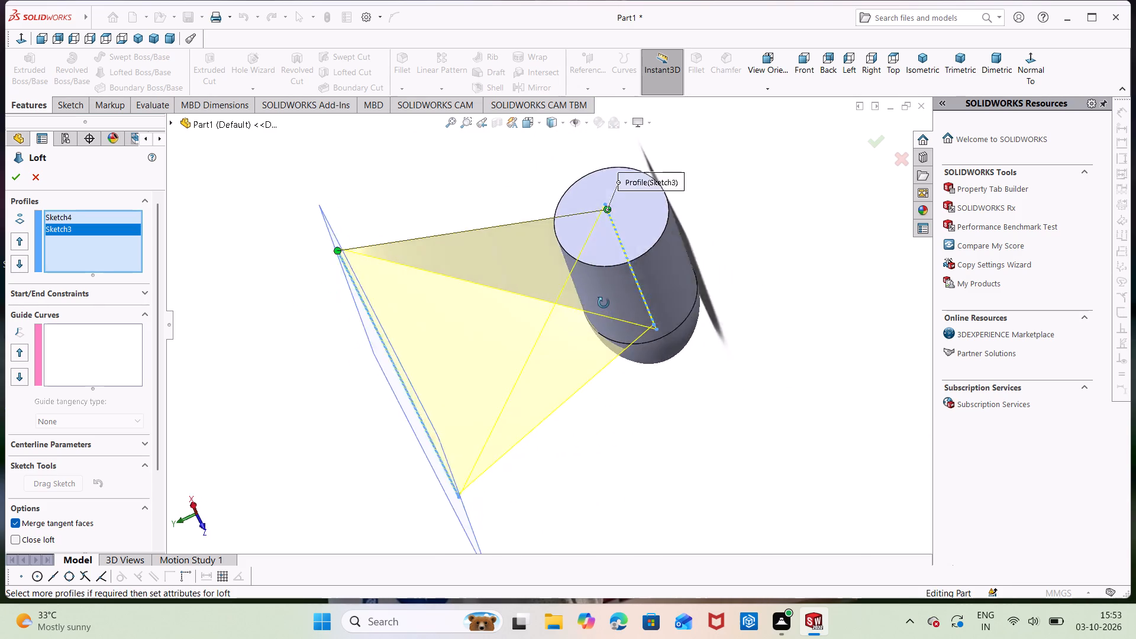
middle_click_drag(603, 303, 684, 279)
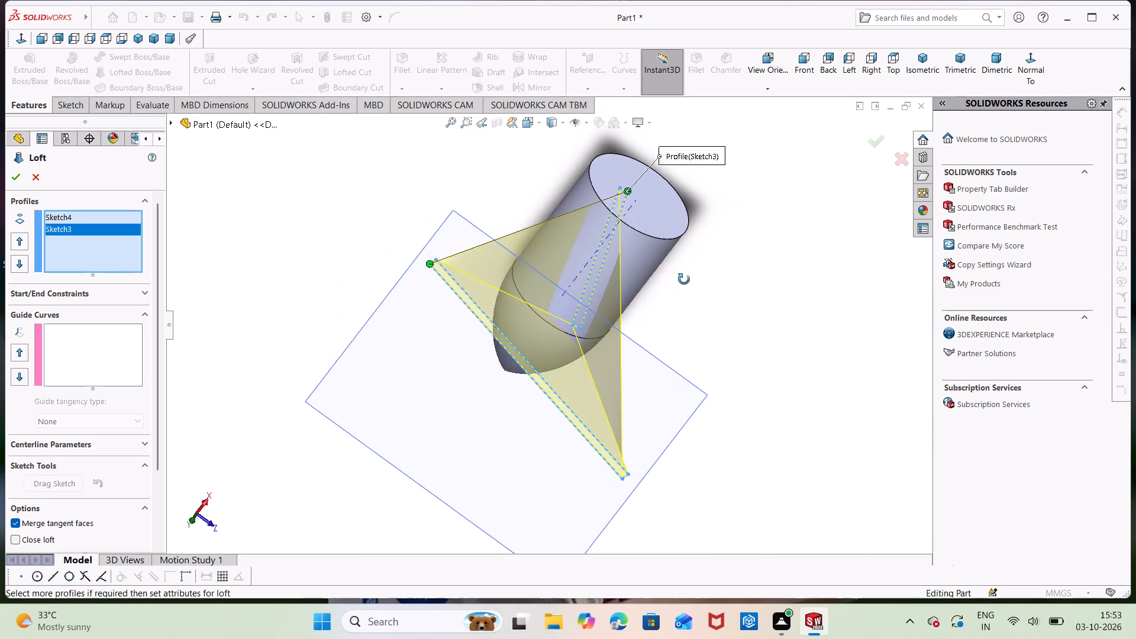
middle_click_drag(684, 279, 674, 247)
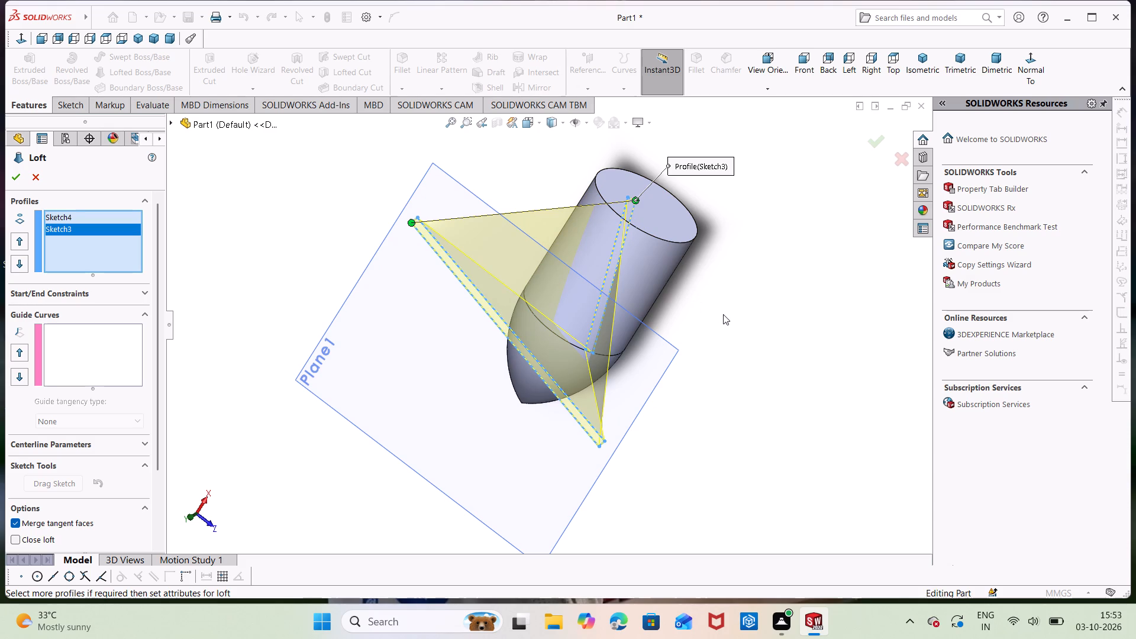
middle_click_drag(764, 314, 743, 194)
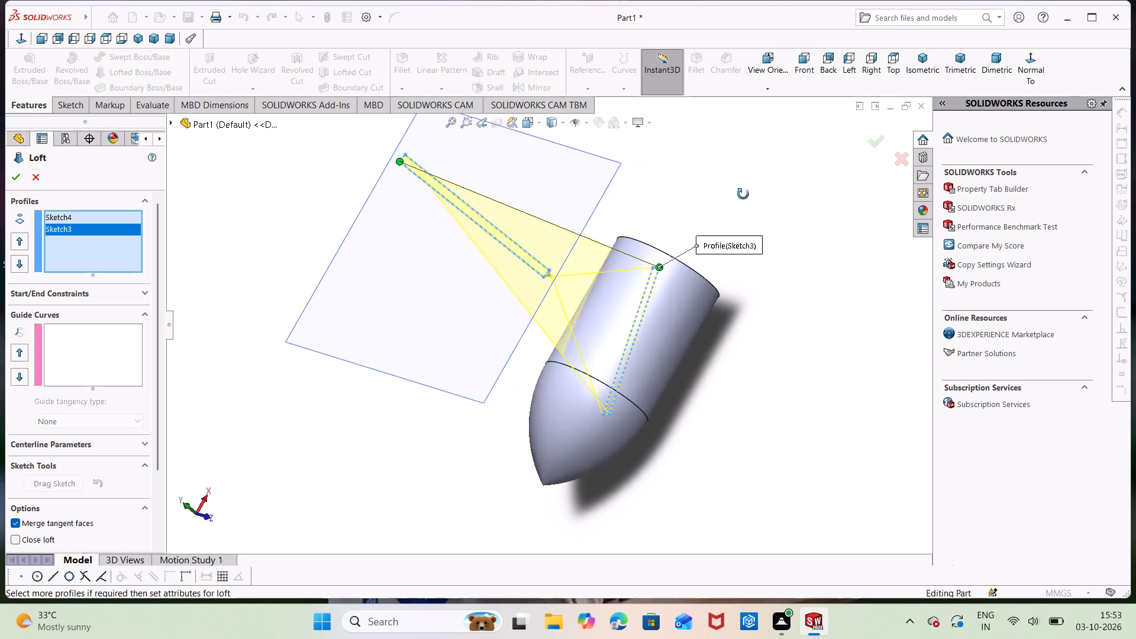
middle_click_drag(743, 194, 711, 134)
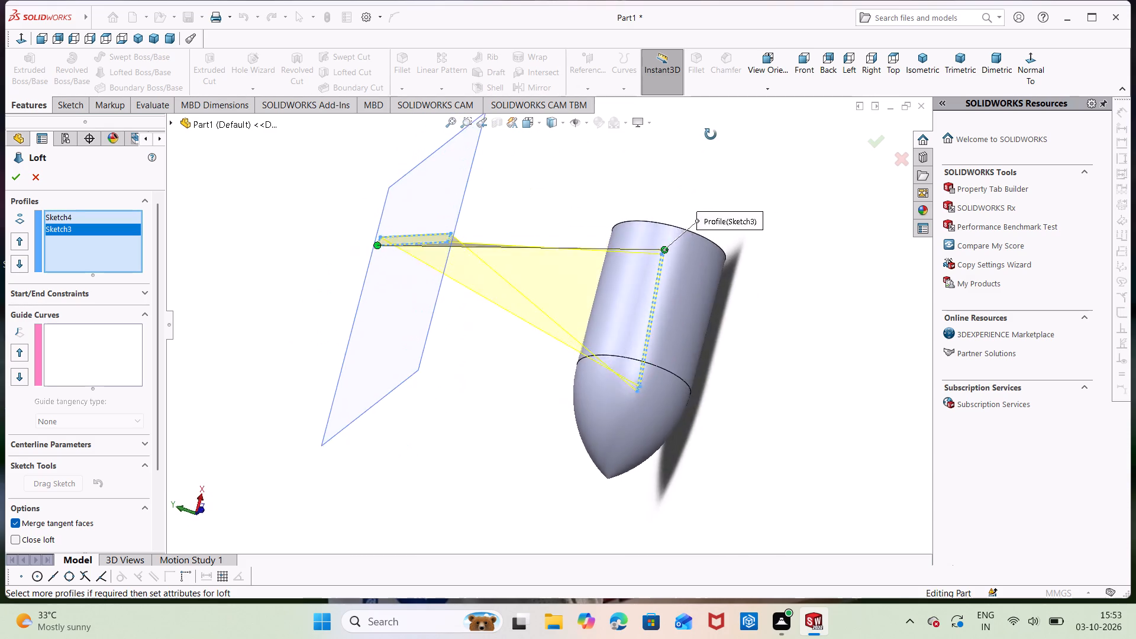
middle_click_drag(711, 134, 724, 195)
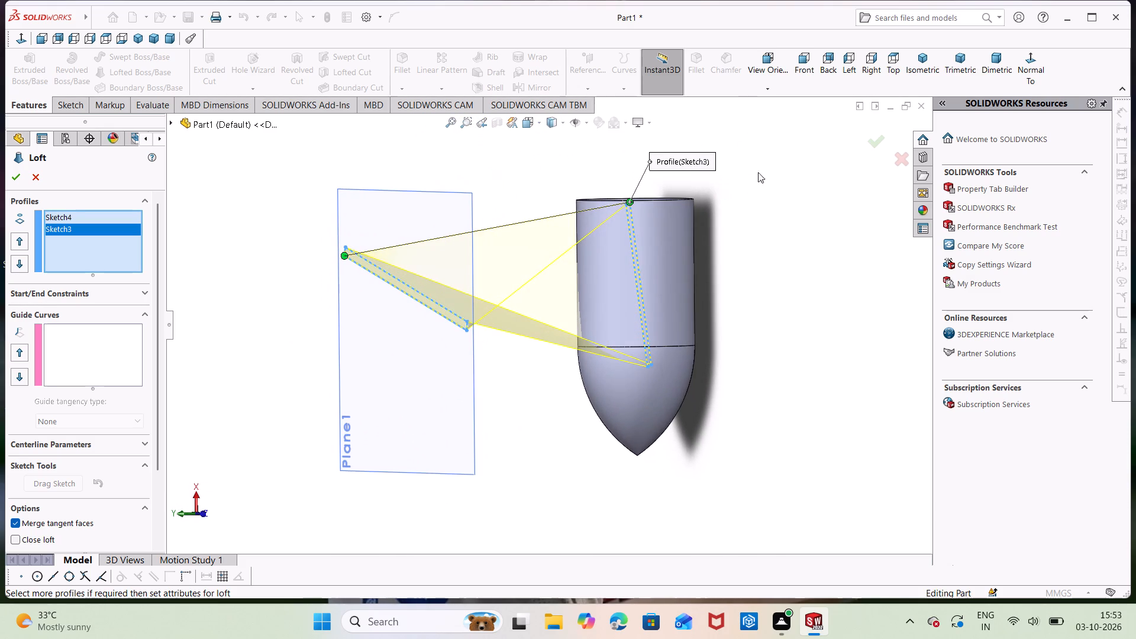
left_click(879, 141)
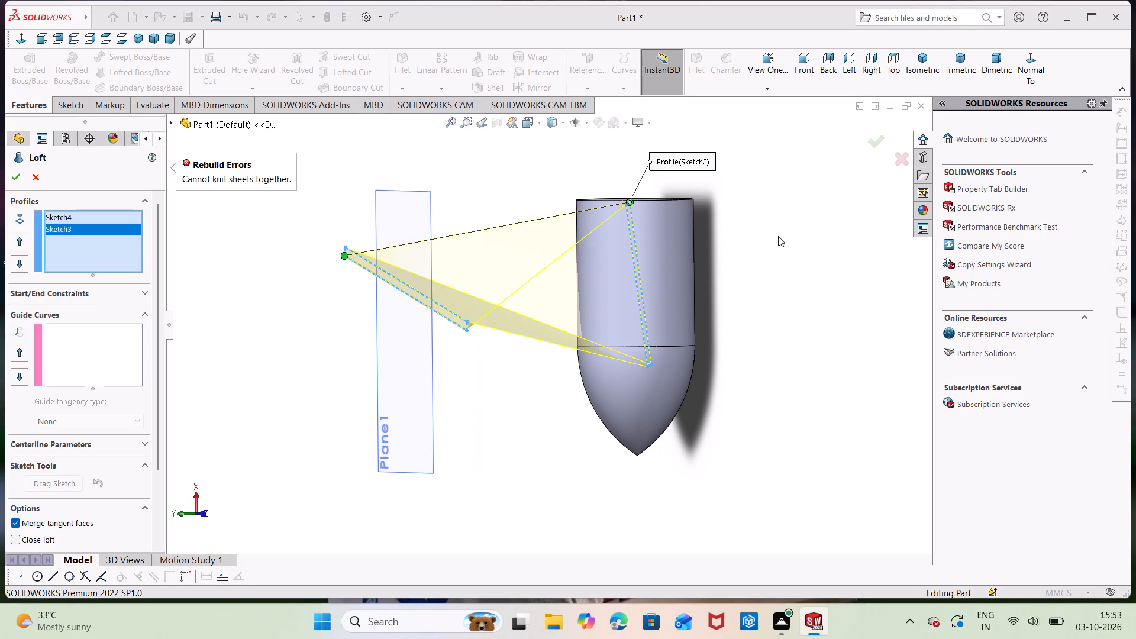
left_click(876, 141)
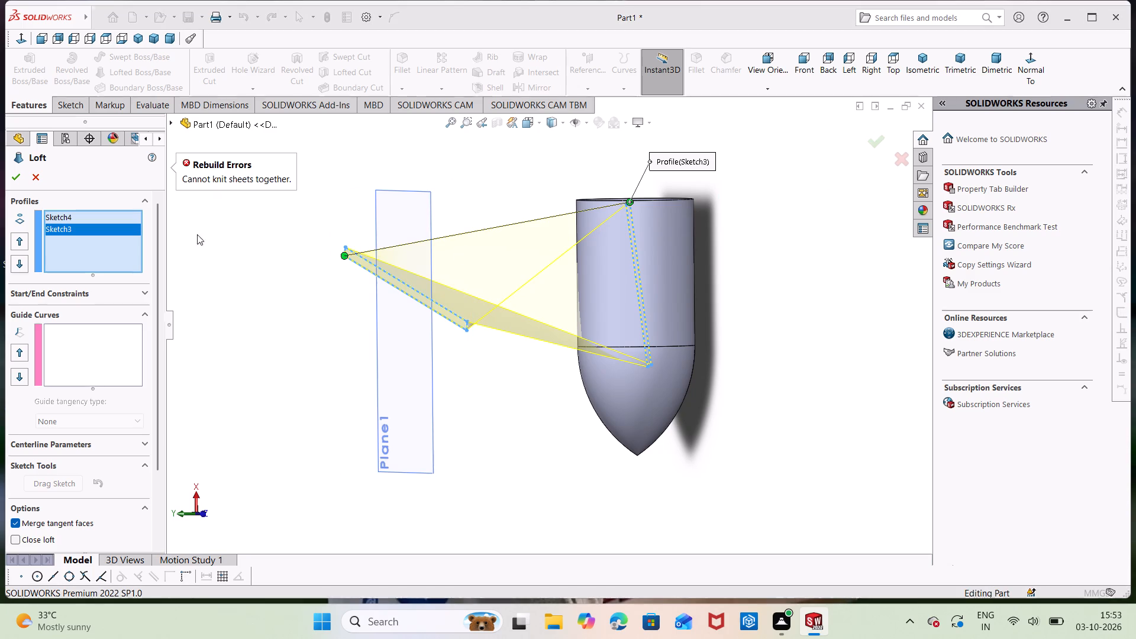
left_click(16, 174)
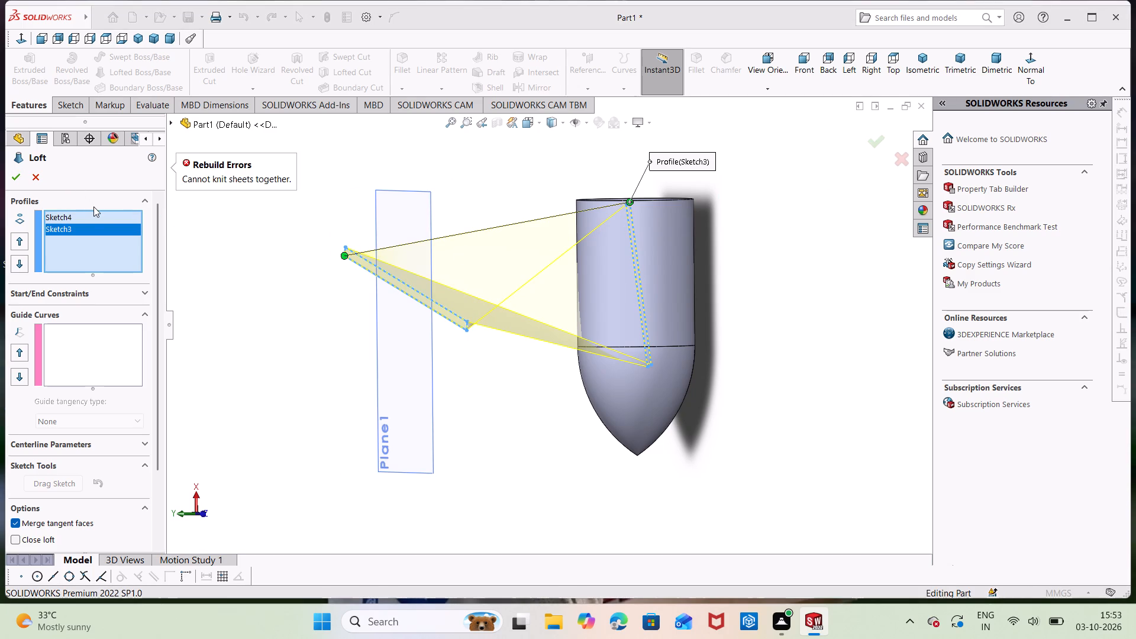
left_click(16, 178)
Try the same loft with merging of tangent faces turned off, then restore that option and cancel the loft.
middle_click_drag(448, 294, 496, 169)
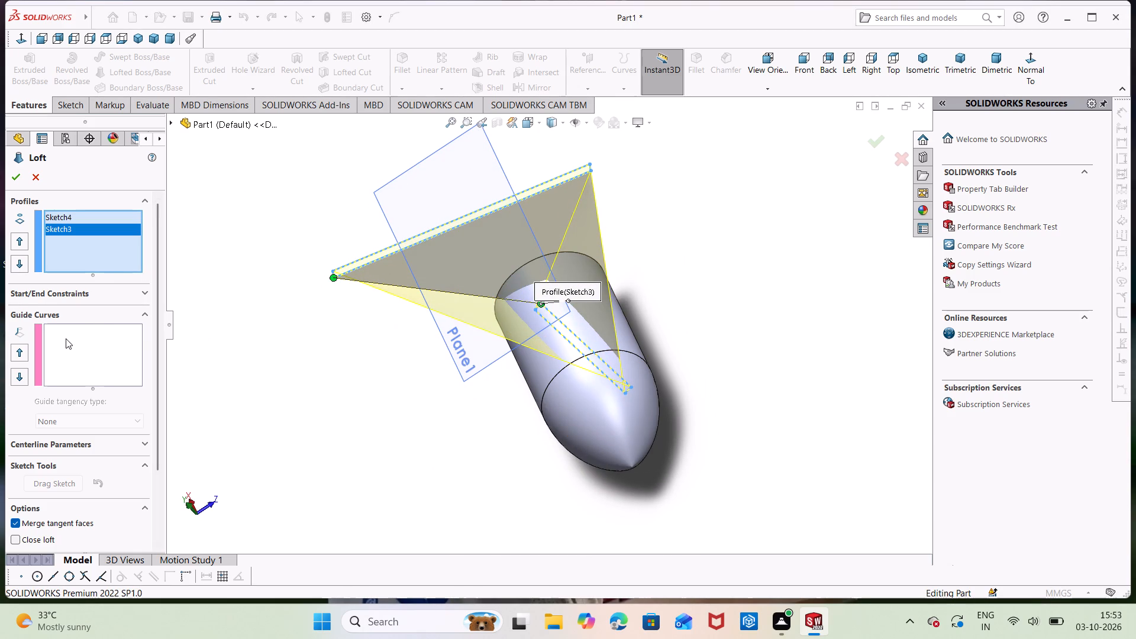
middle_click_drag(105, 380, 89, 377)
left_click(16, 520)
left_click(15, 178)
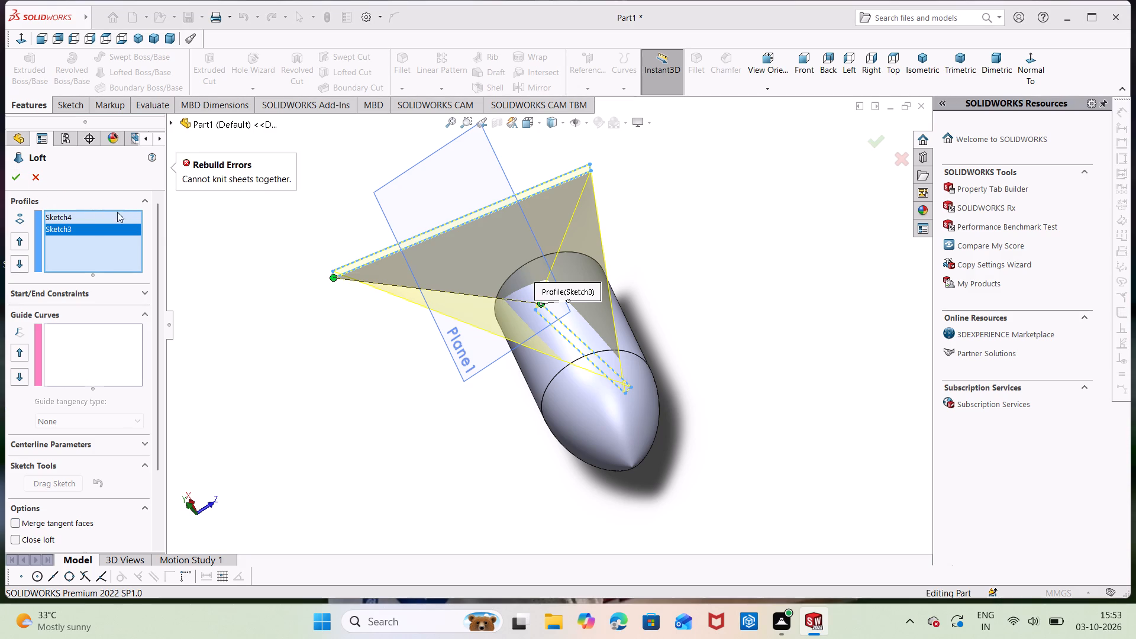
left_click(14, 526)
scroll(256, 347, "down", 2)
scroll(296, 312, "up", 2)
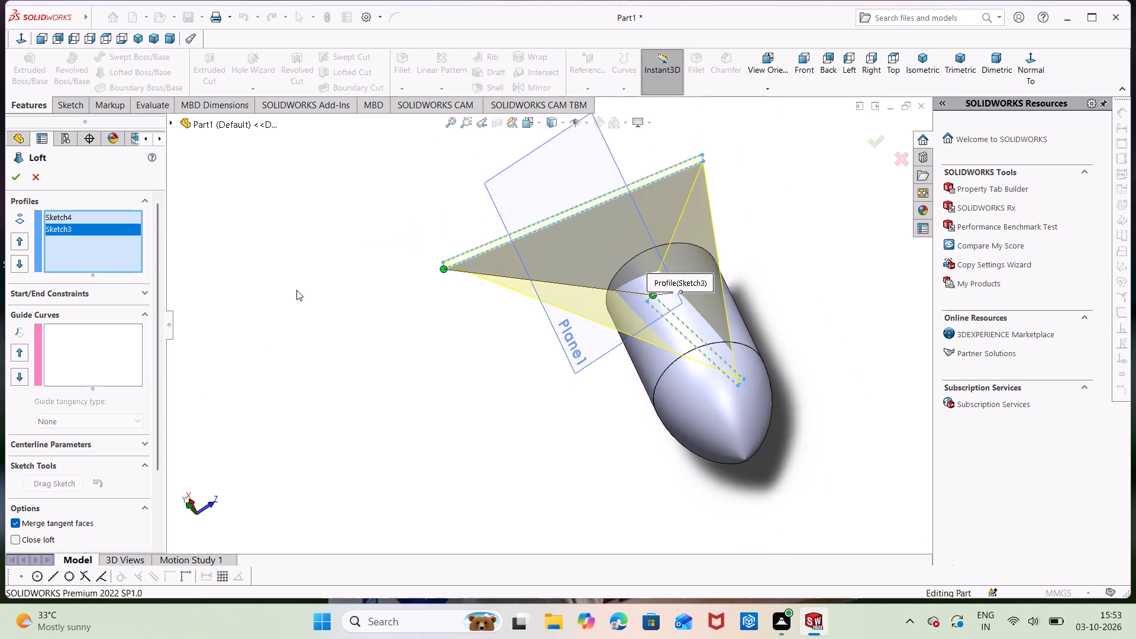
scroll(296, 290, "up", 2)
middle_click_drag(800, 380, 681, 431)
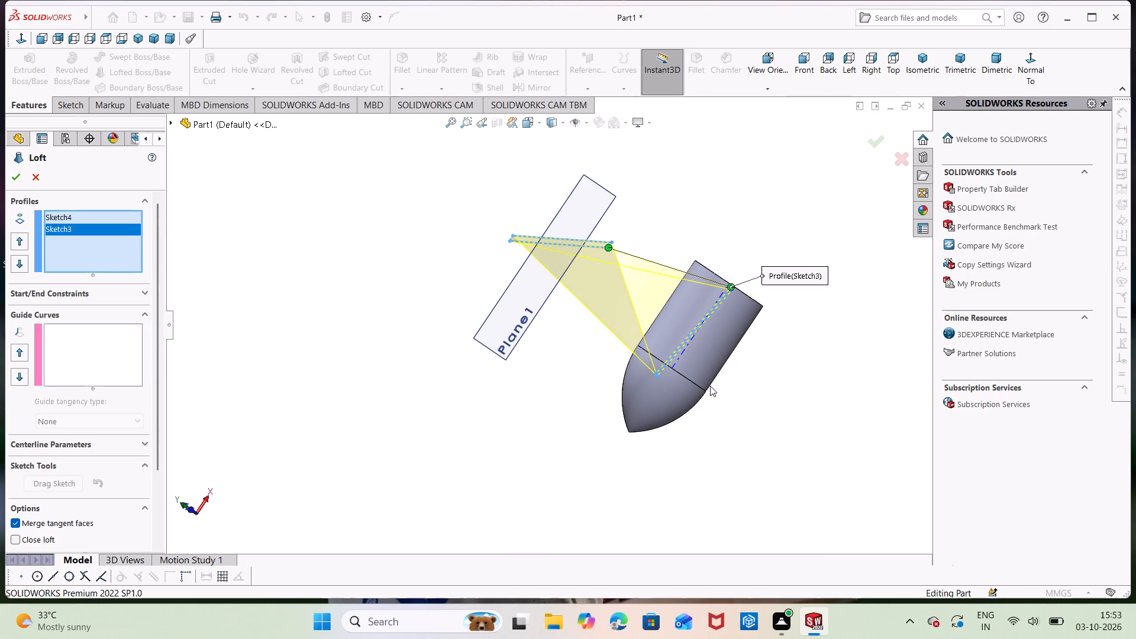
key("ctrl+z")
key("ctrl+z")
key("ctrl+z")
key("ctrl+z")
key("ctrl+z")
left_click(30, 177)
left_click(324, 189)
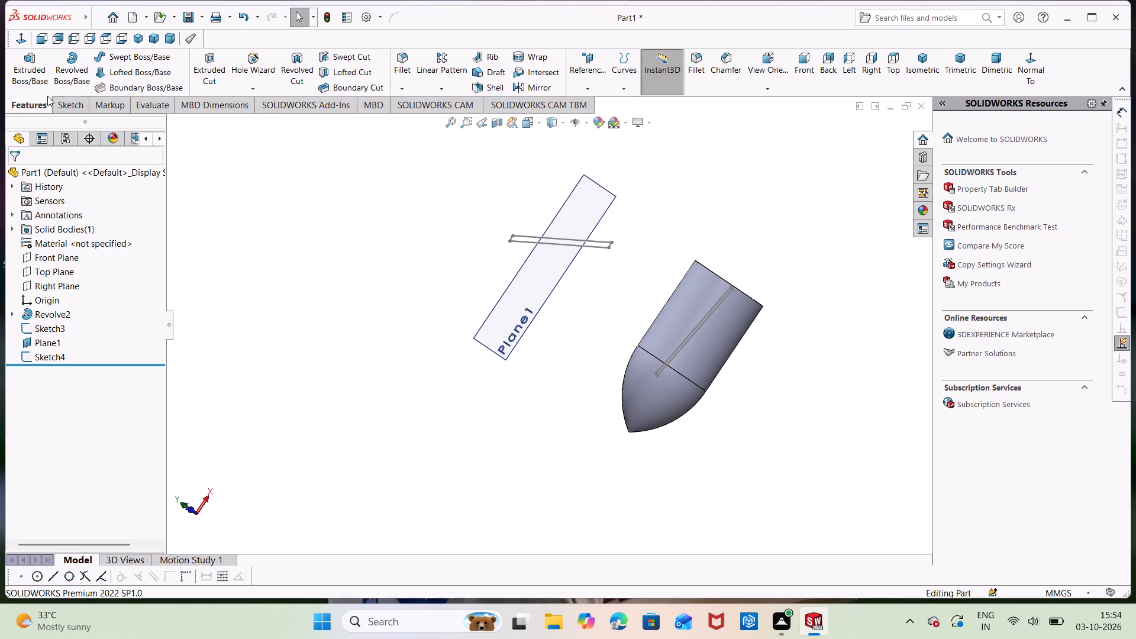
Loft a solid blade from the 230 by 12 mm rectangle in the body to the 400 by 12 mm rectangle on Plane1.
left_click(113, 73)
left_click(710, 315)
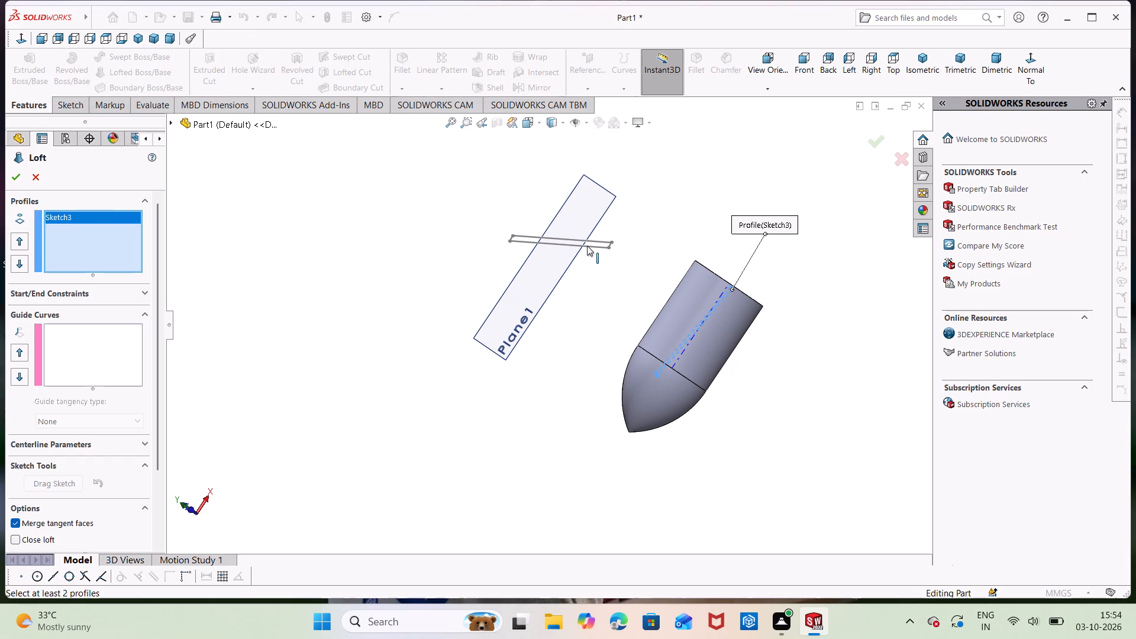
left_click(587, 246)
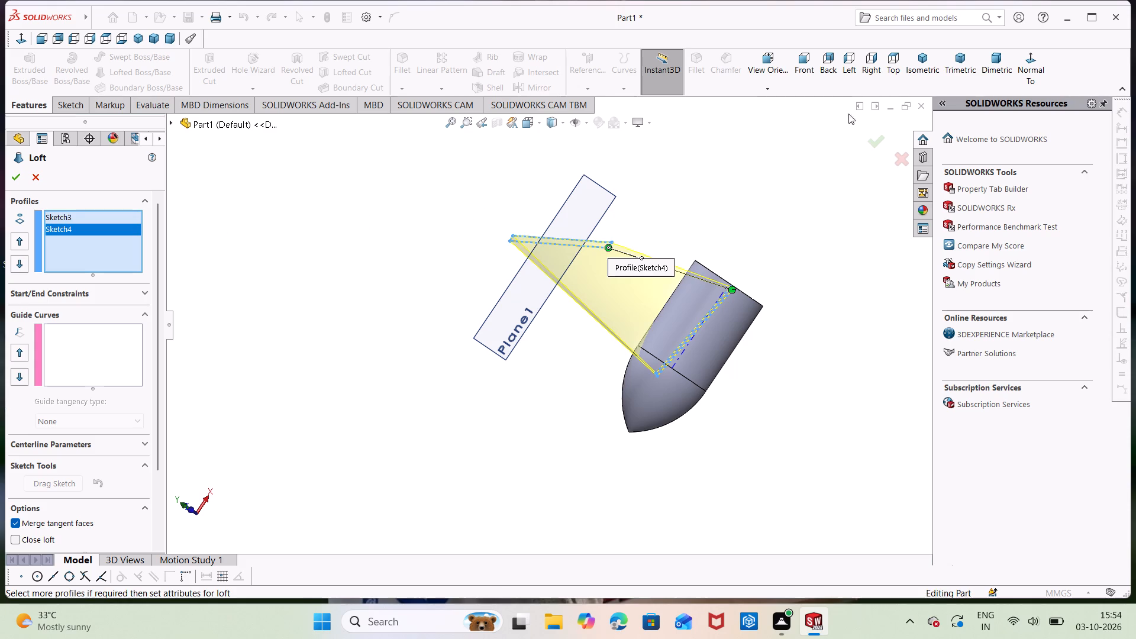
left_click(872, 138)
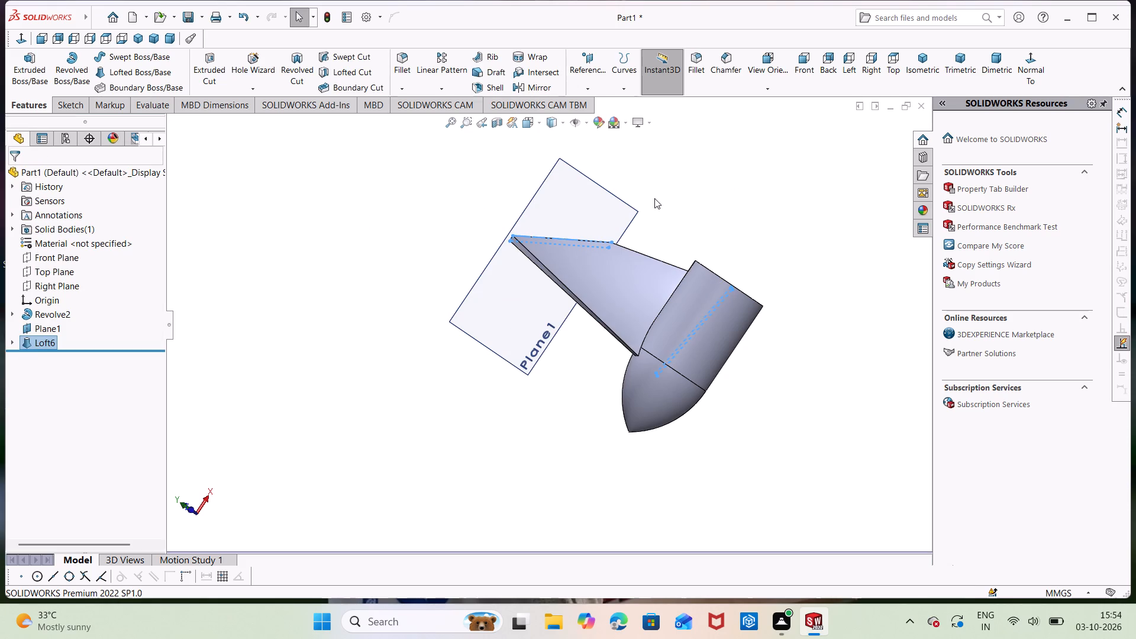
left_click(655, 198)
middle_click_drag(705, 205, 785, 258)
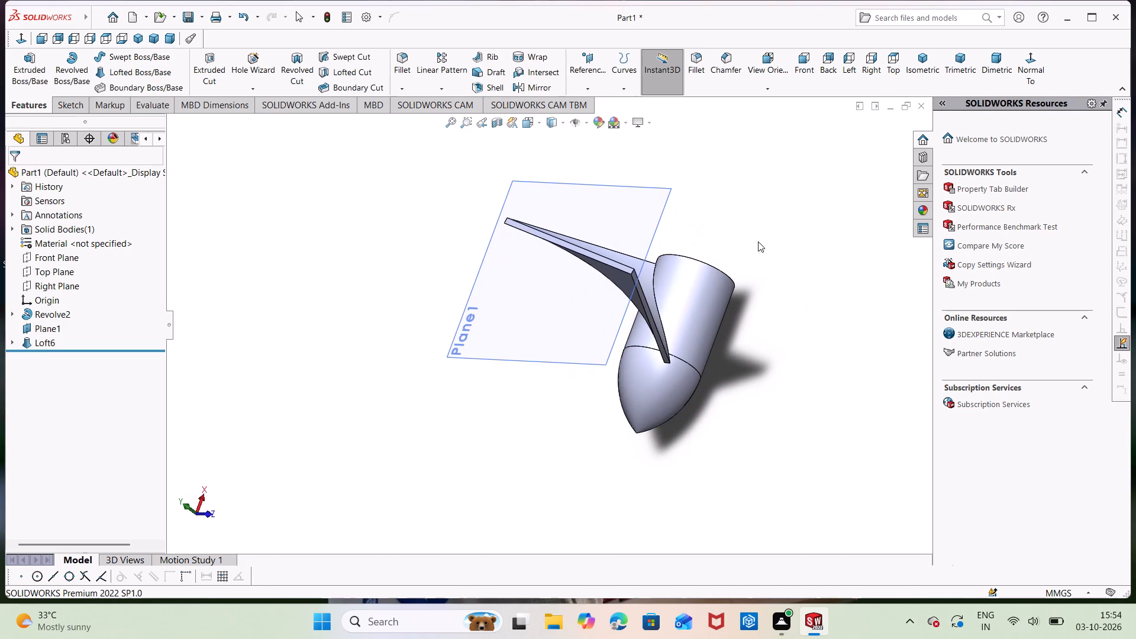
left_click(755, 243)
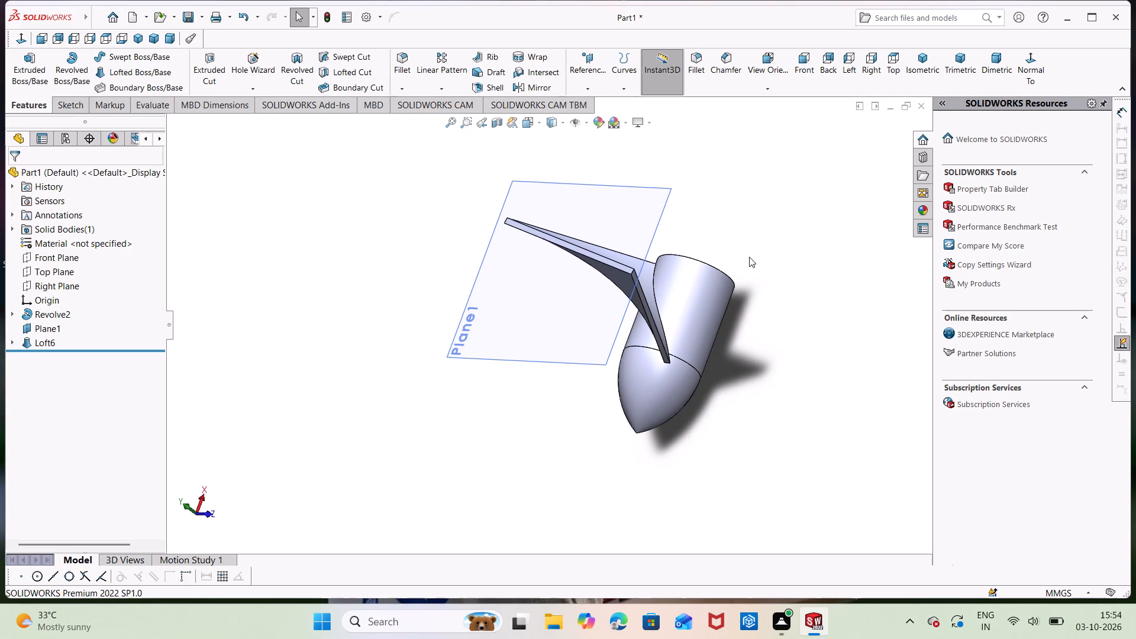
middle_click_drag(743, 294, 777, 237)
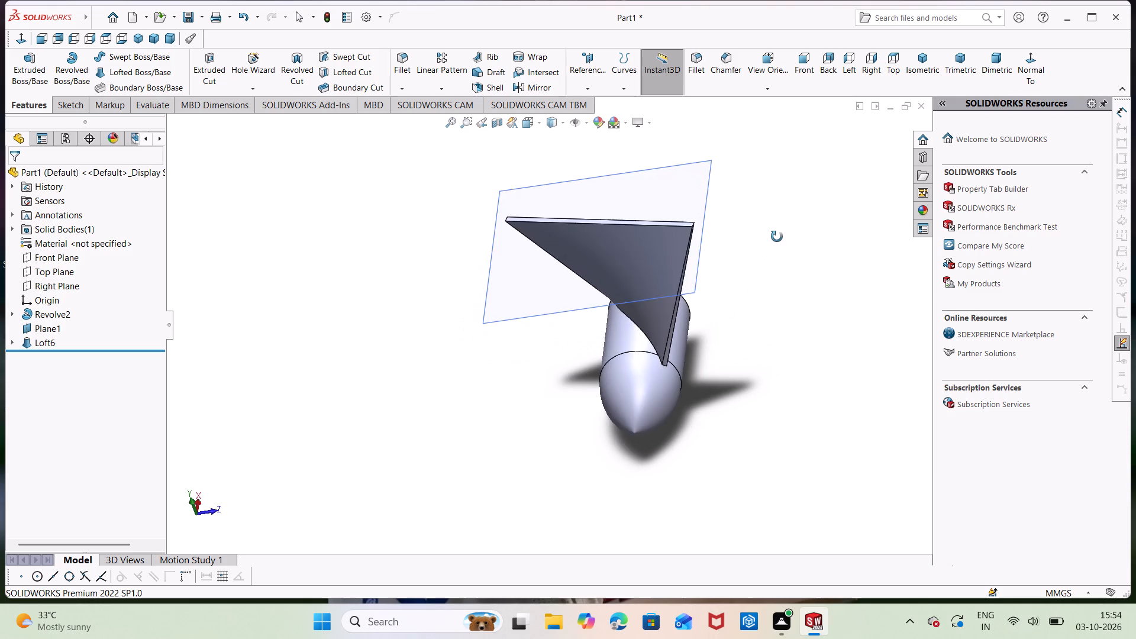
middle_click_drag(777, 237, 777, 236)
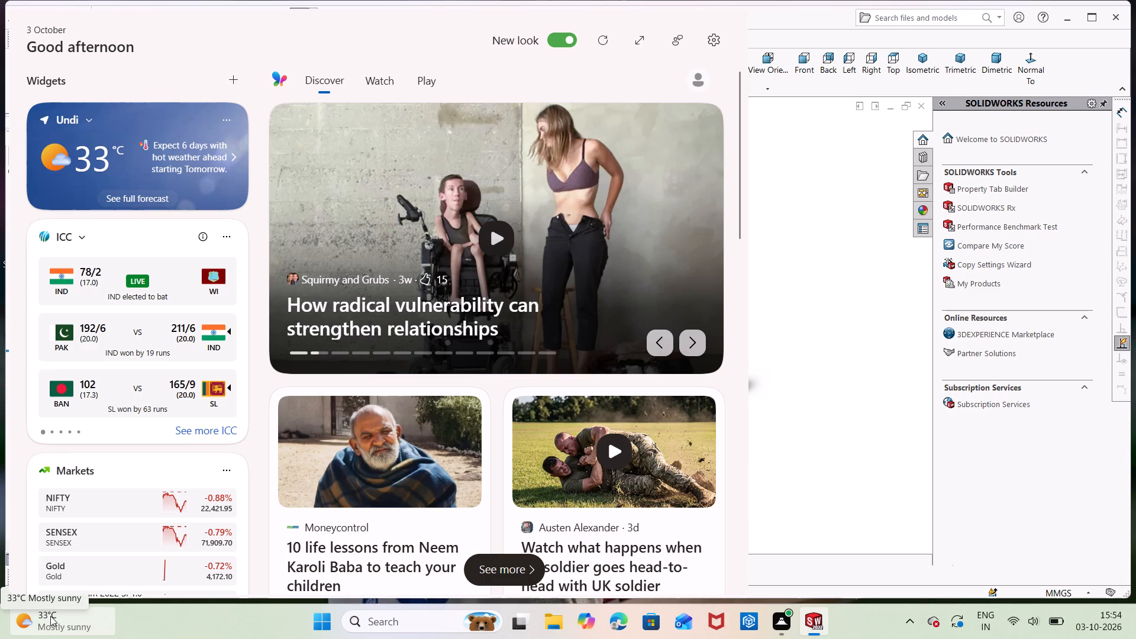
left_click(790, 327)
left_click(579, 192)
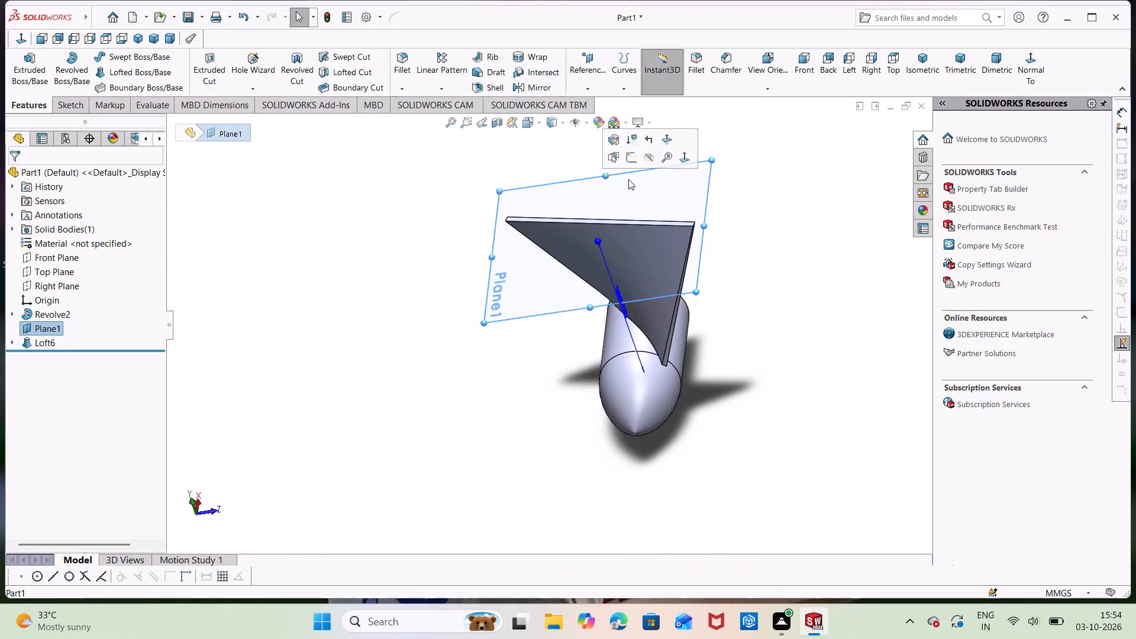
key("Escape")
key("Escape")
Fillet the two short corner edges at the blade's outer end with a 135 mm radius.
scroll(604, 208, "up", 2)
scroll(604, 208, "down", 4)
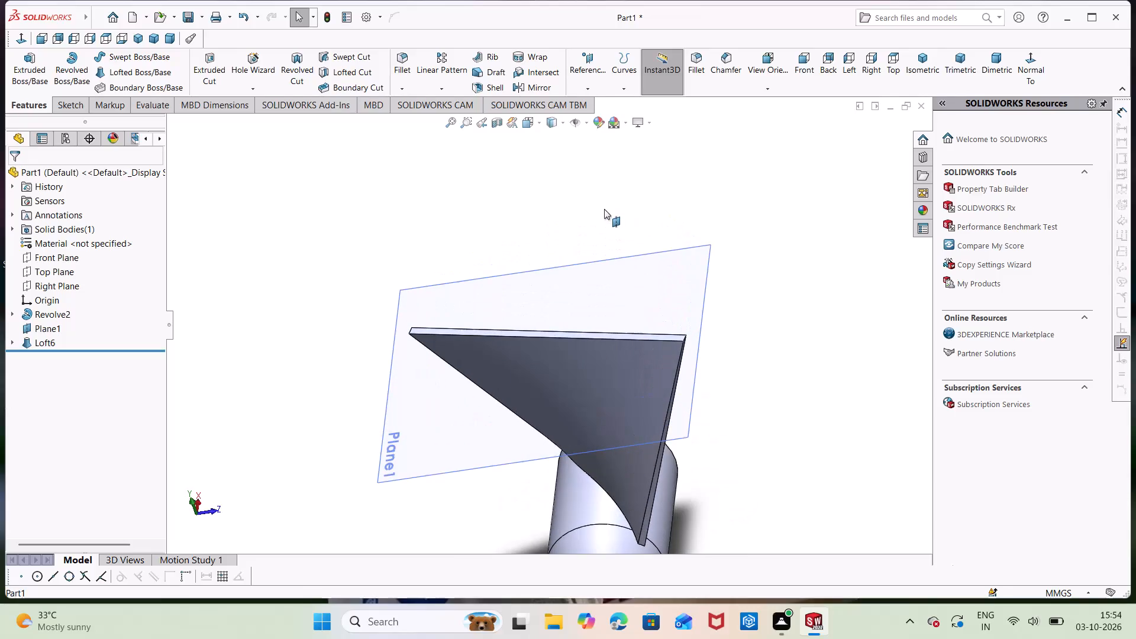
left_click(698, 55)
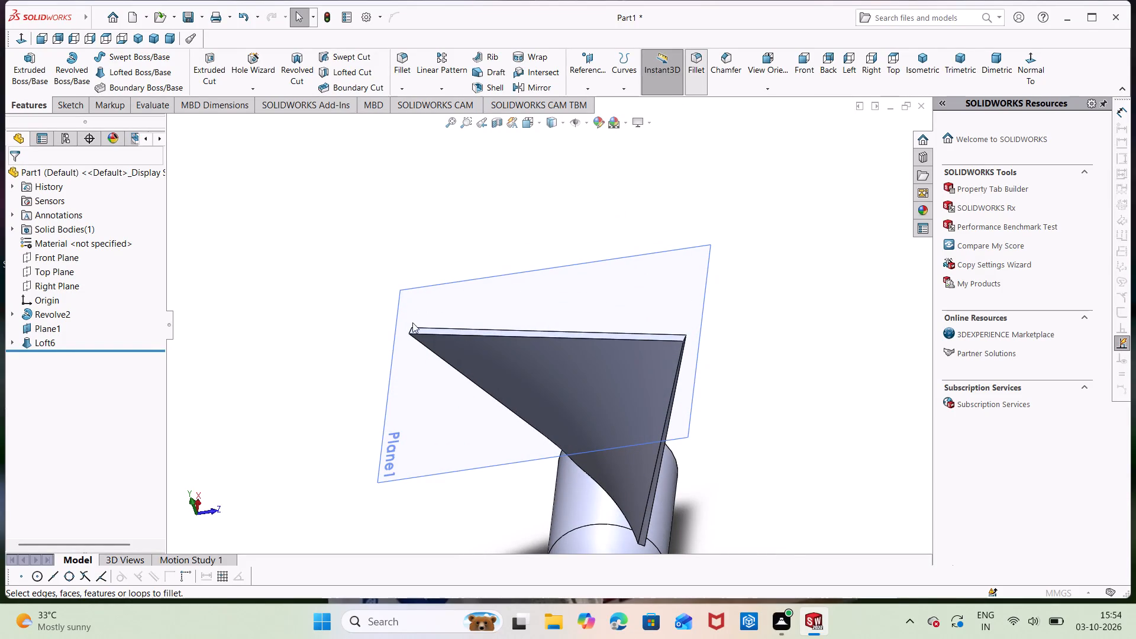
left_click(411, 331)
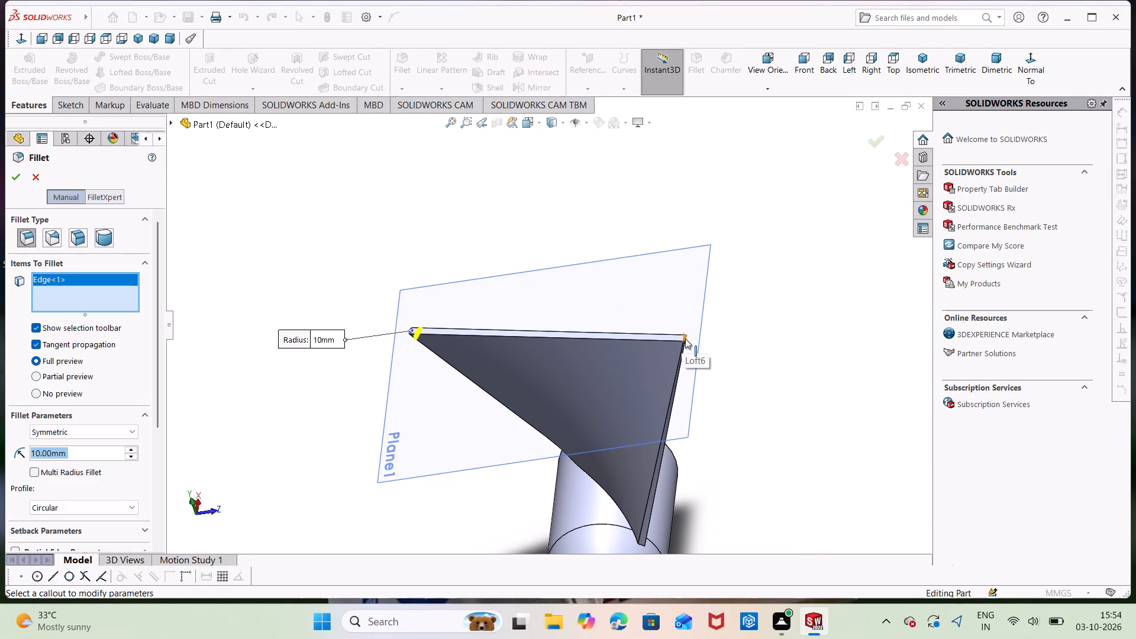
left_click(685, 338)
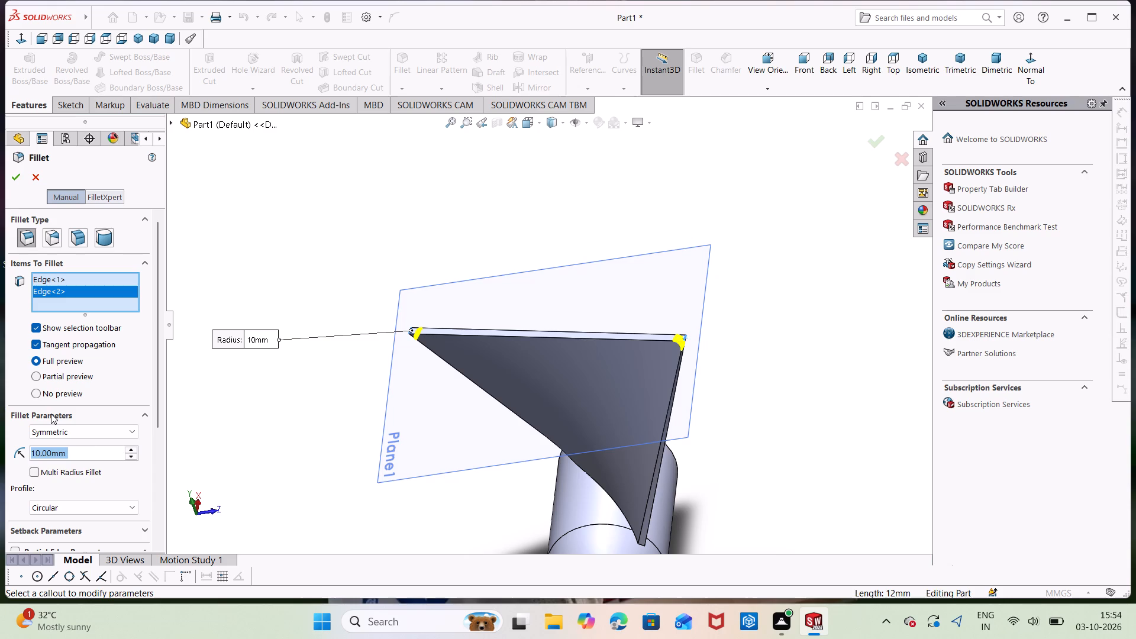
key("BackSpace")
type("135")
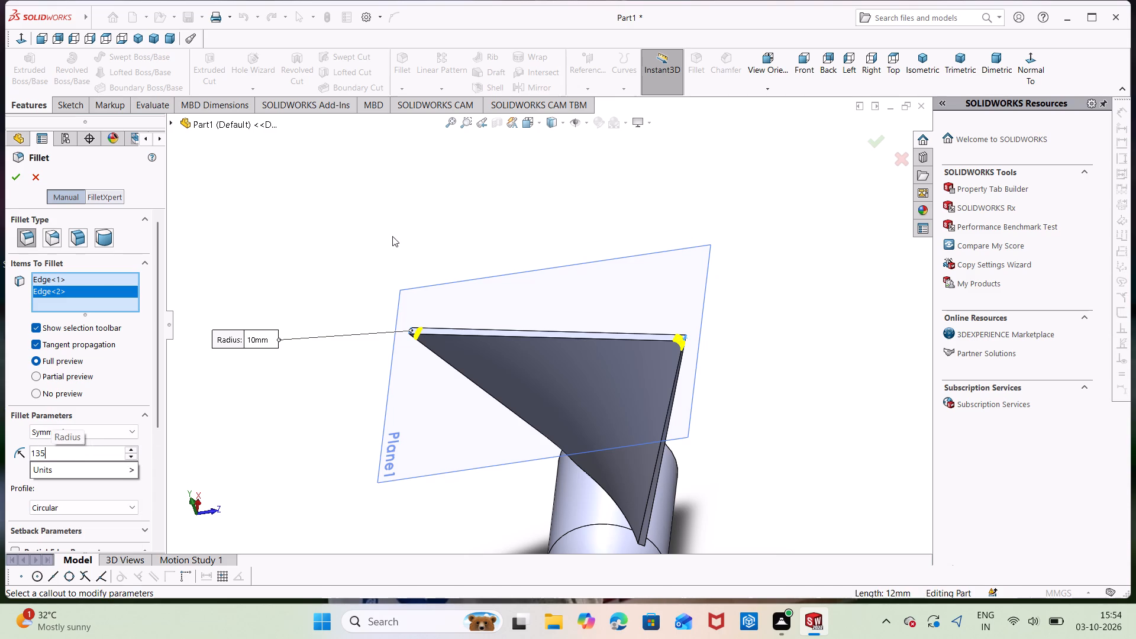
left_click(392, 236)
middle_click_drag(577, 301, 640, 222)
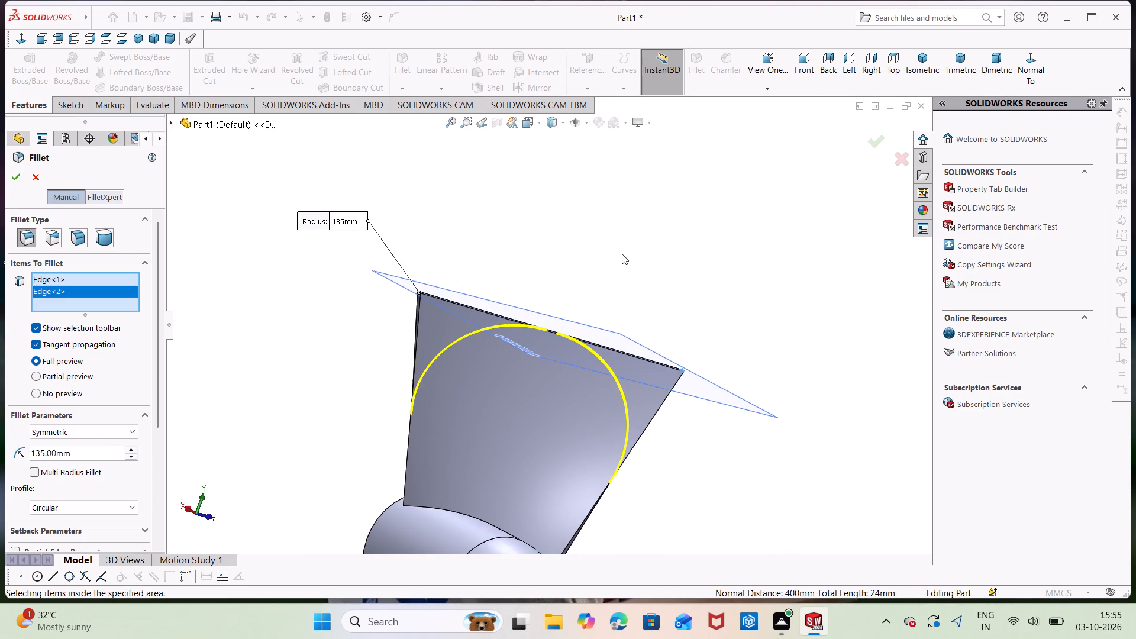
left_click(12, 174)
left_click(392, 193)
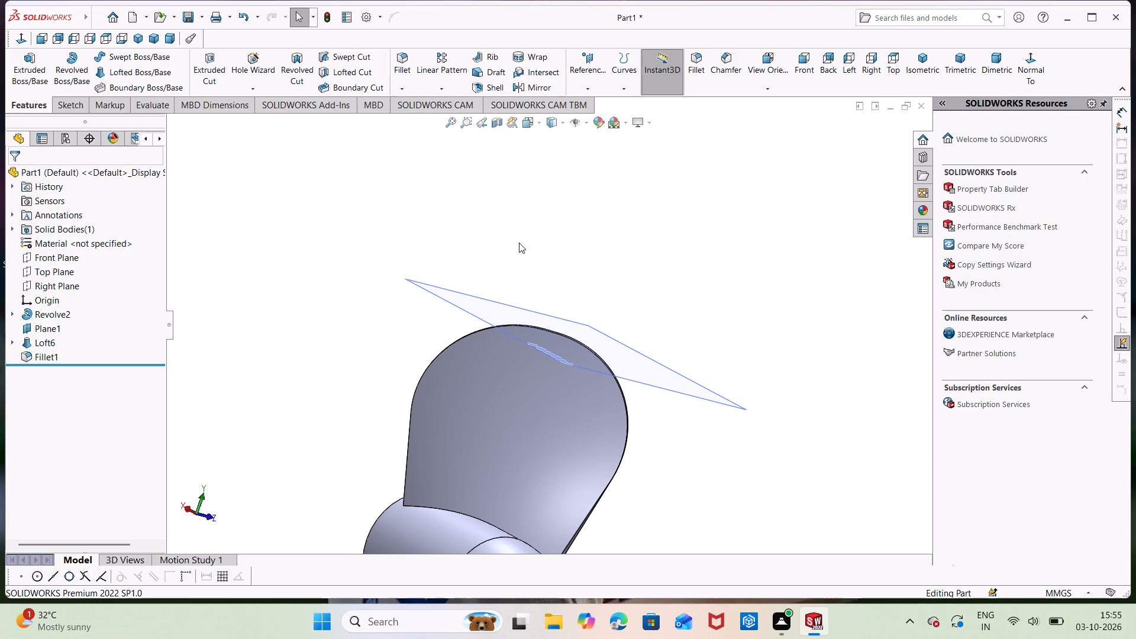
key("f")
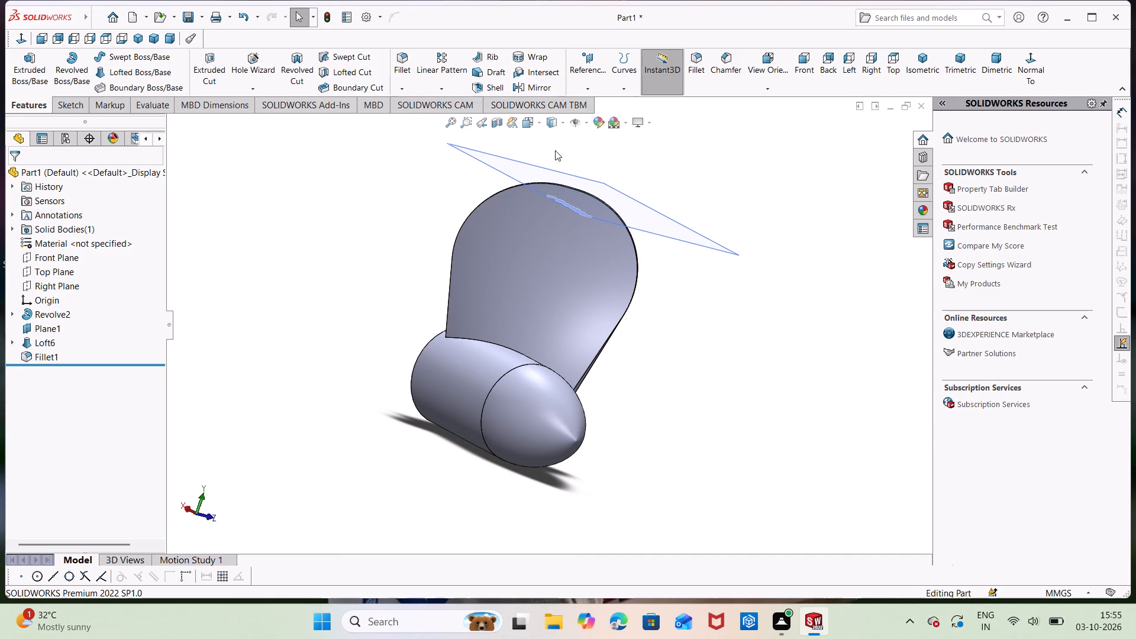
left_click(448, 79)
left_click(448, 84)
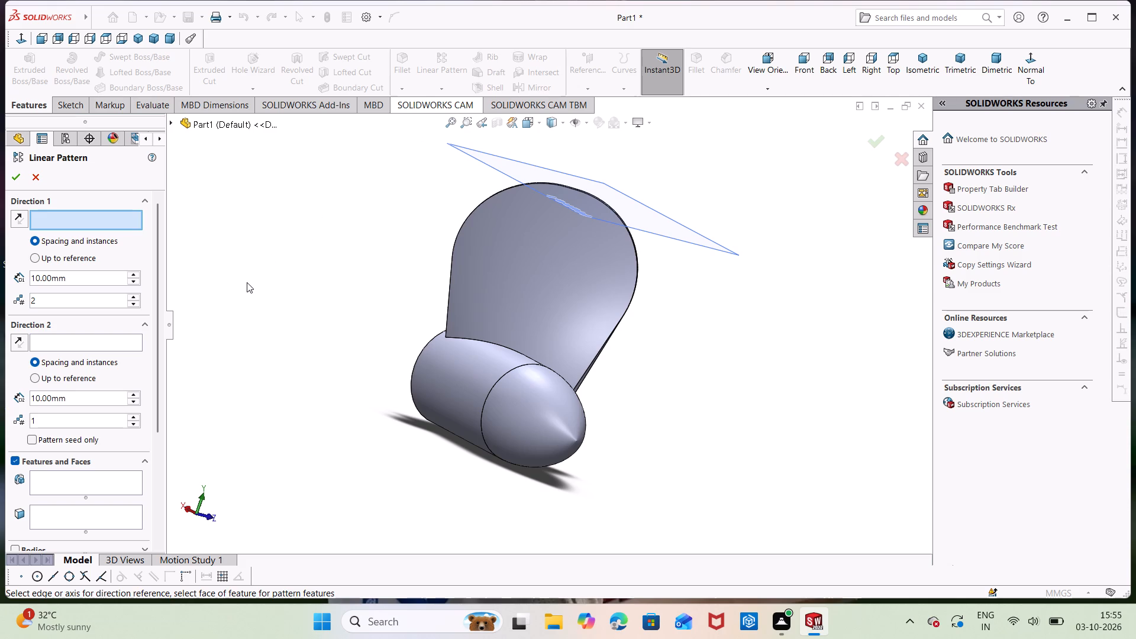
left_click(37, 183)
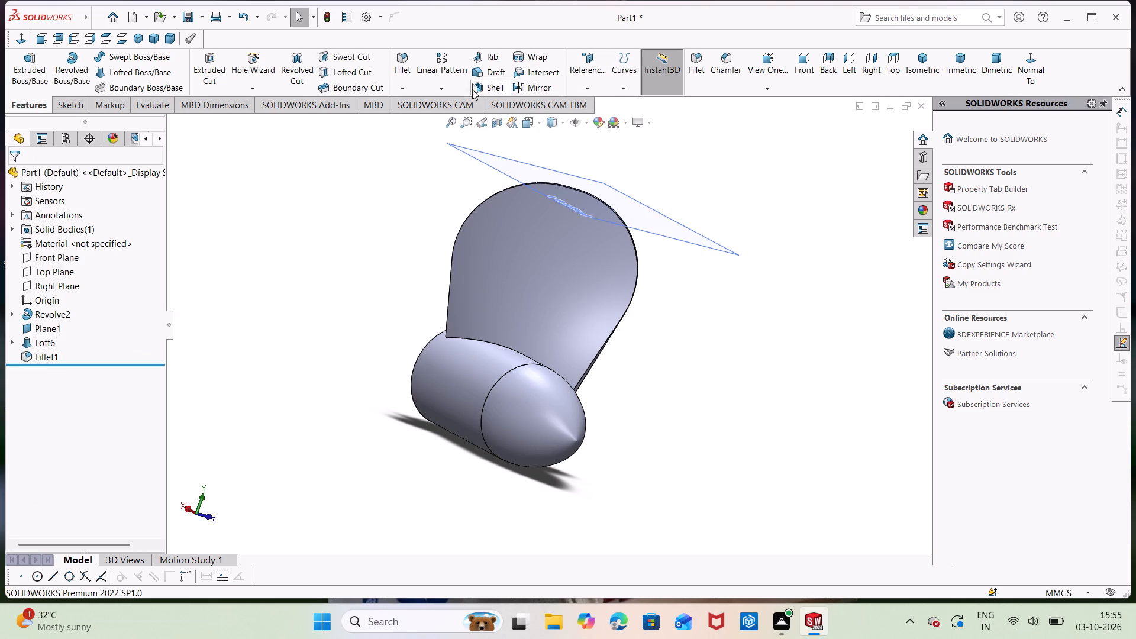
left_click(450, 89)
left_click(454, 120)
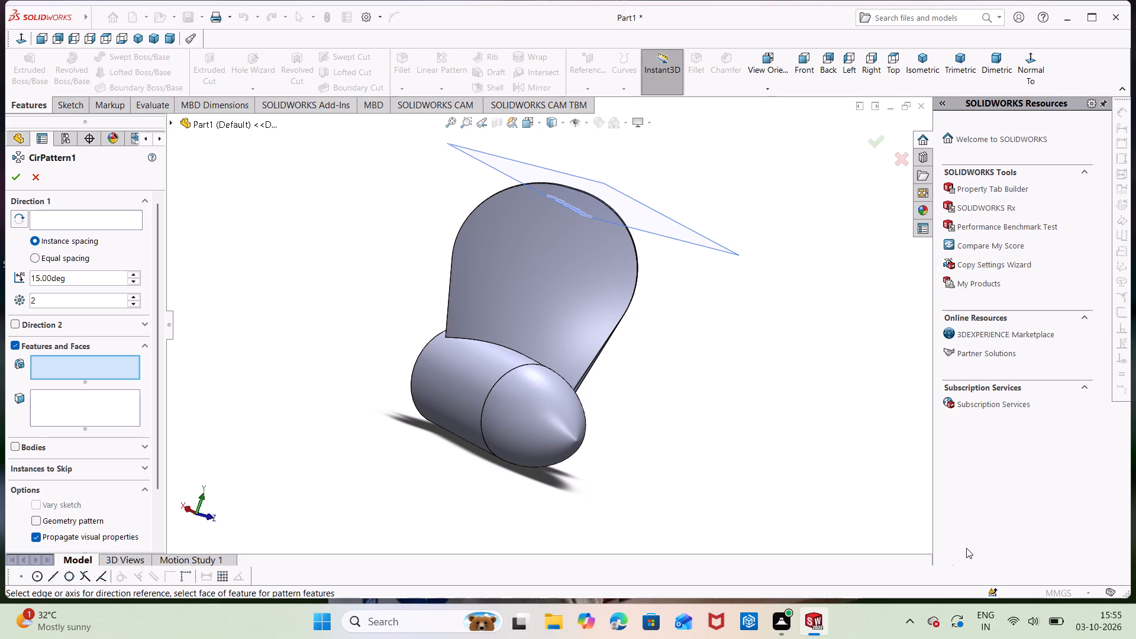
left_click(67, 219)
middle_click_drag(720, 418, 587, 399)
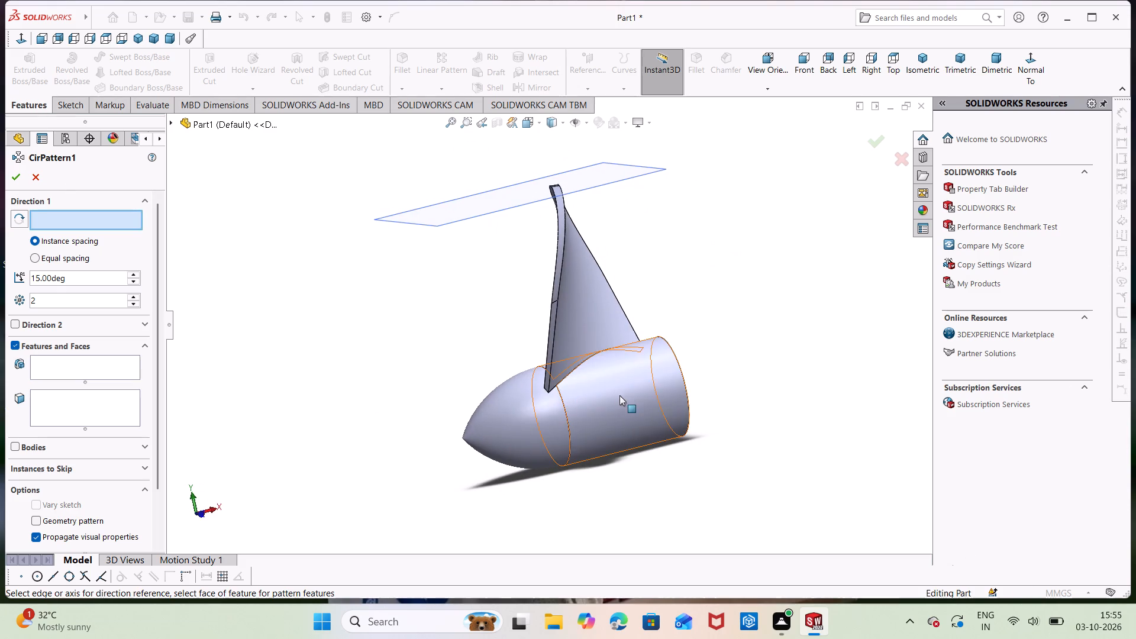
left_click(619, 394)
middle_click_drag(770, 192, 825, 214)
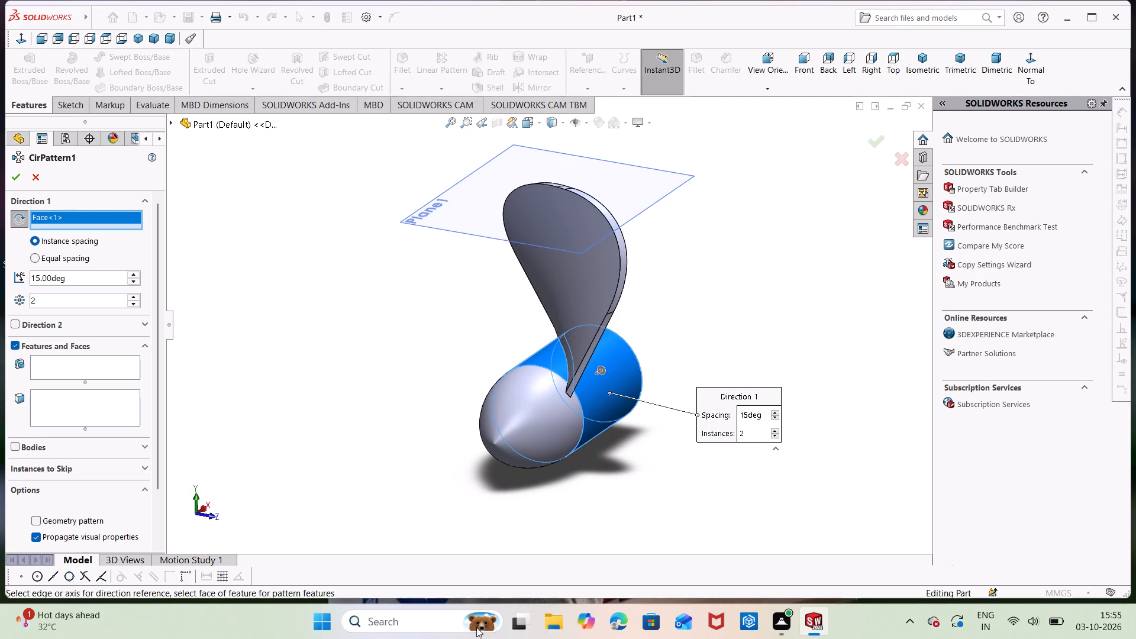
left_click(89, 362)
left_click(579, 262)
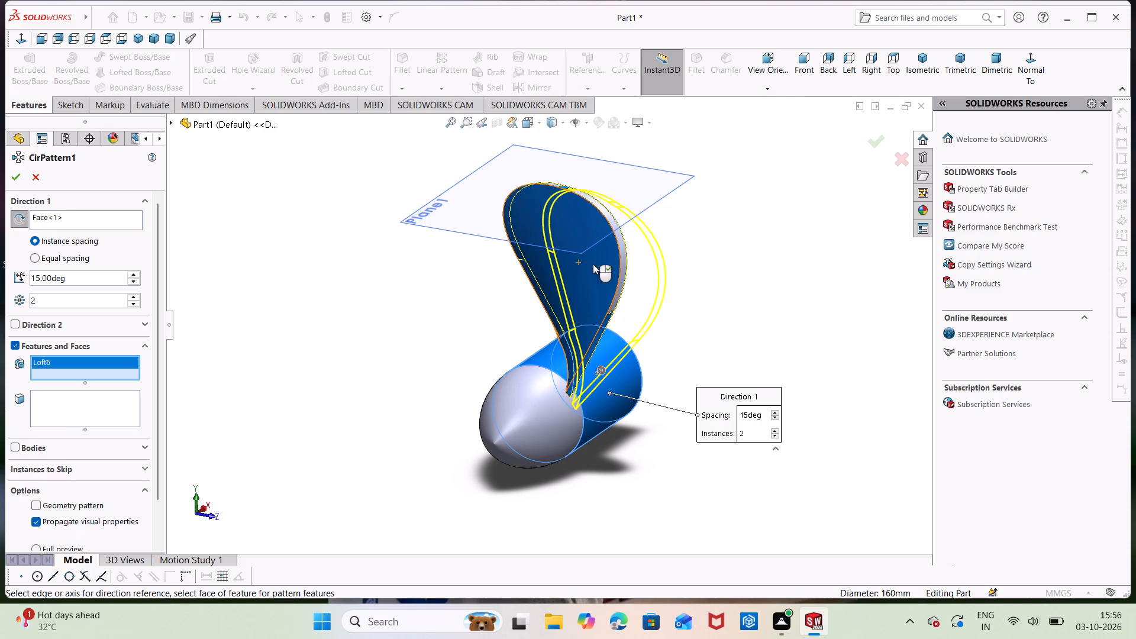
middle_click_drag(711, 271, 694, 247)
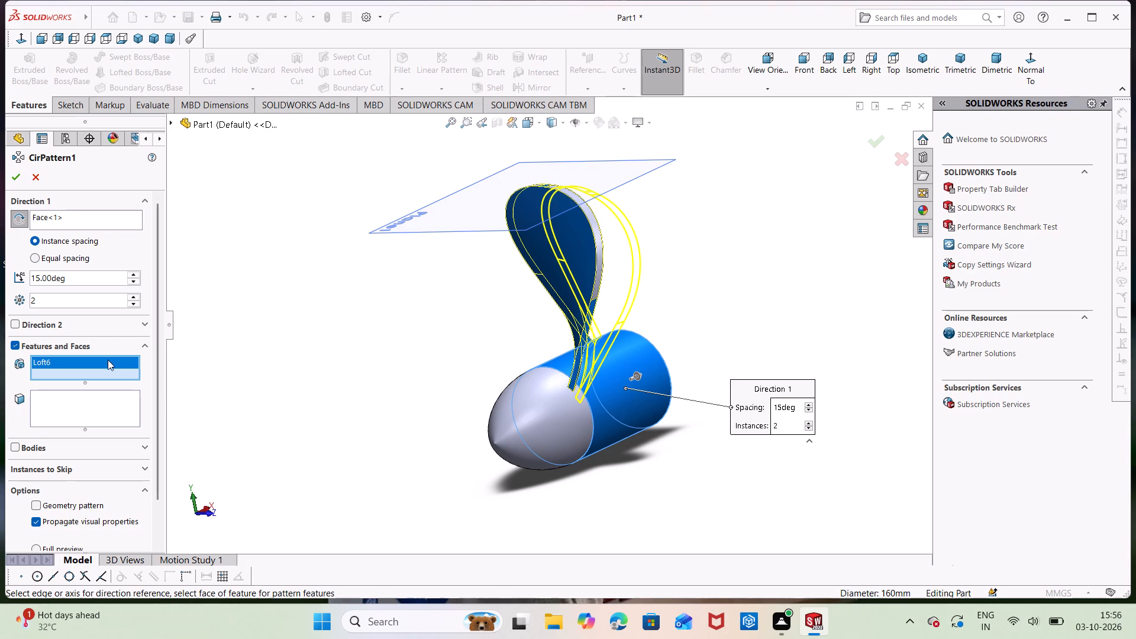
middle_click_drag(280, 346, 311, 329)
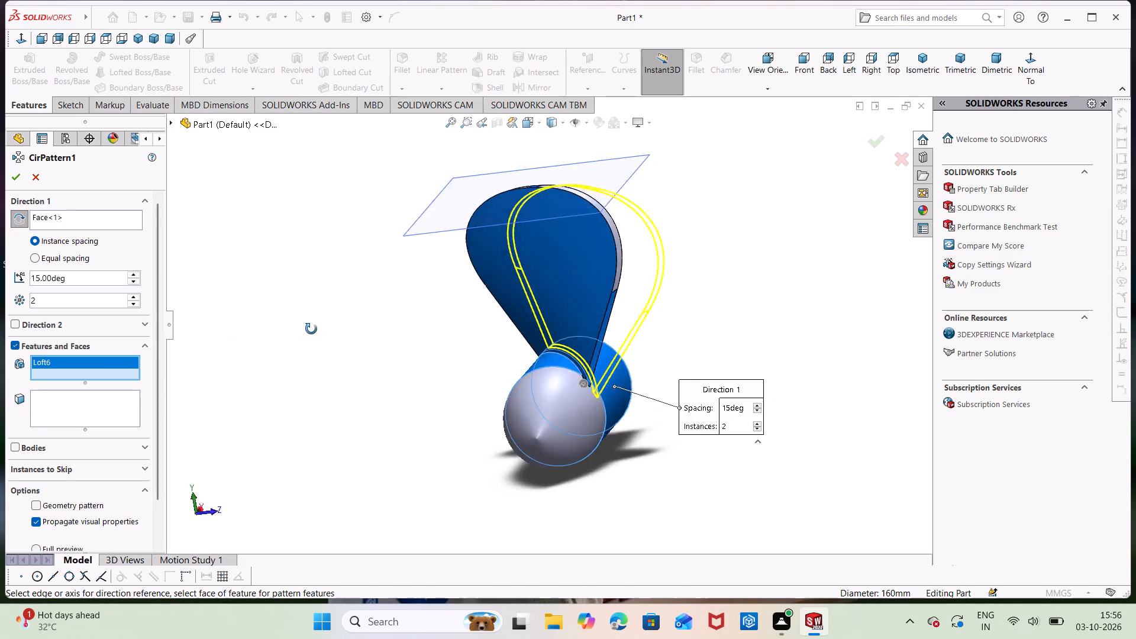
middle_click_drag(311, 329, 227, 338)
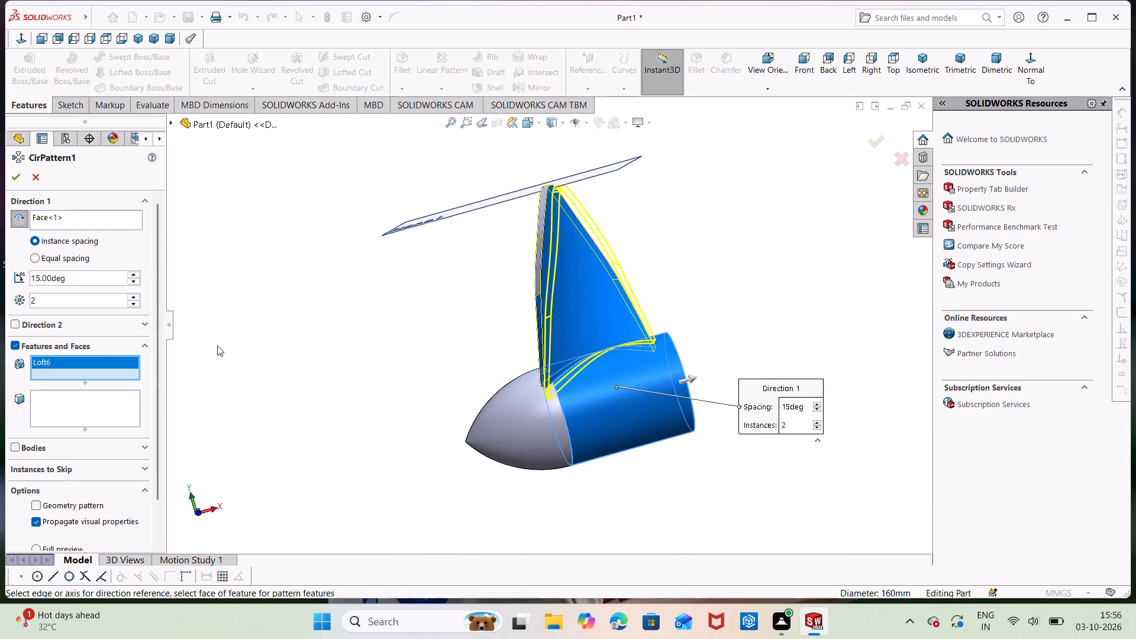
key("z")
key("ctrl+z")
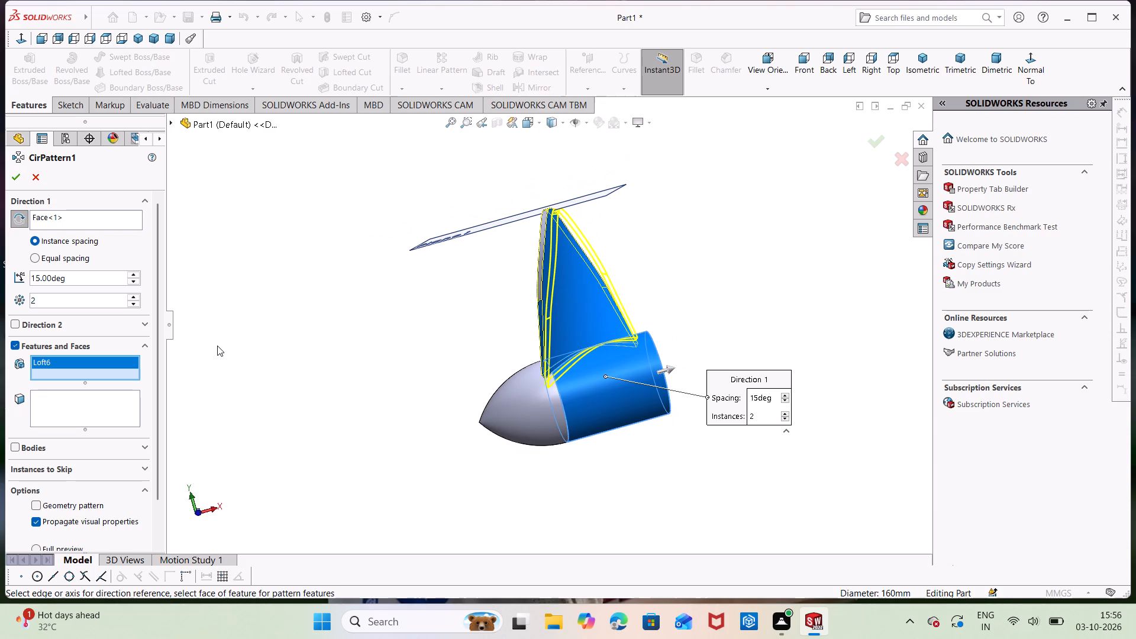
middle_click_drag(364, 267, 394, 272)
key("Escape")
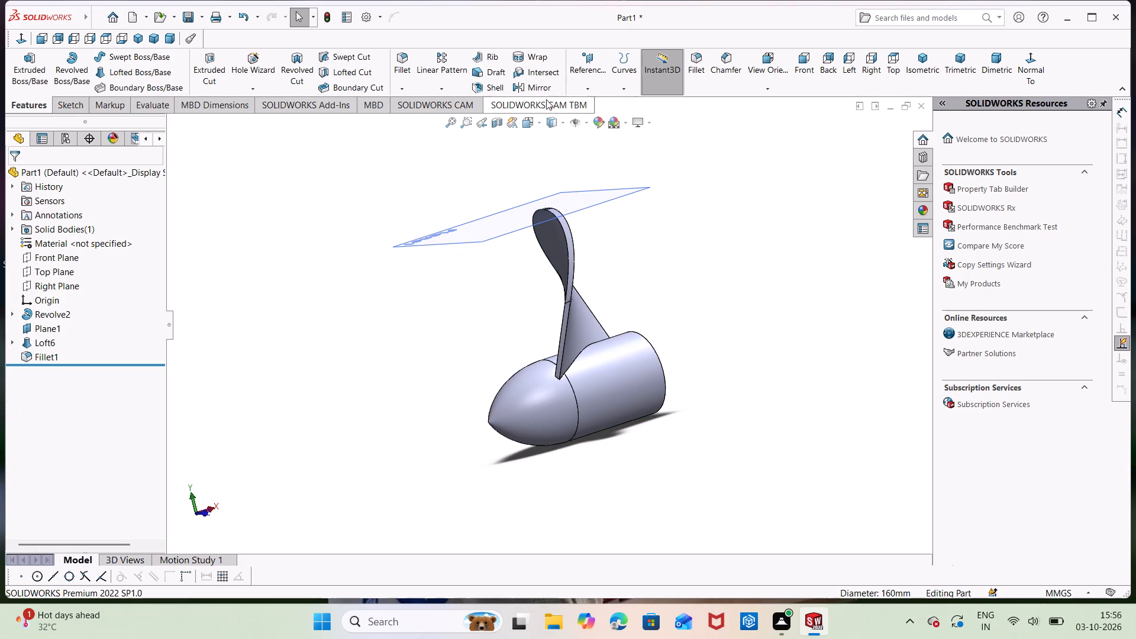
Set up a circular pattern of Loft6 and Fillet1 around the hub's cylindrical face.
left_click(438, 89)
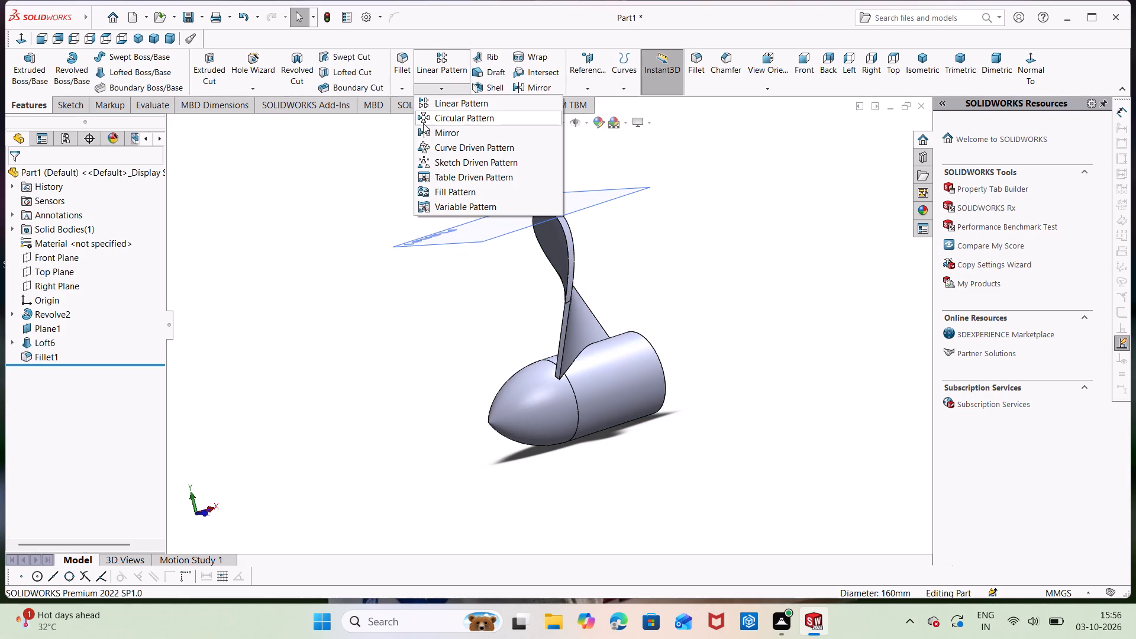
left_click(436, 117)
middle_click_drag(636, 303, 586, 367)
left_click(117, 220)
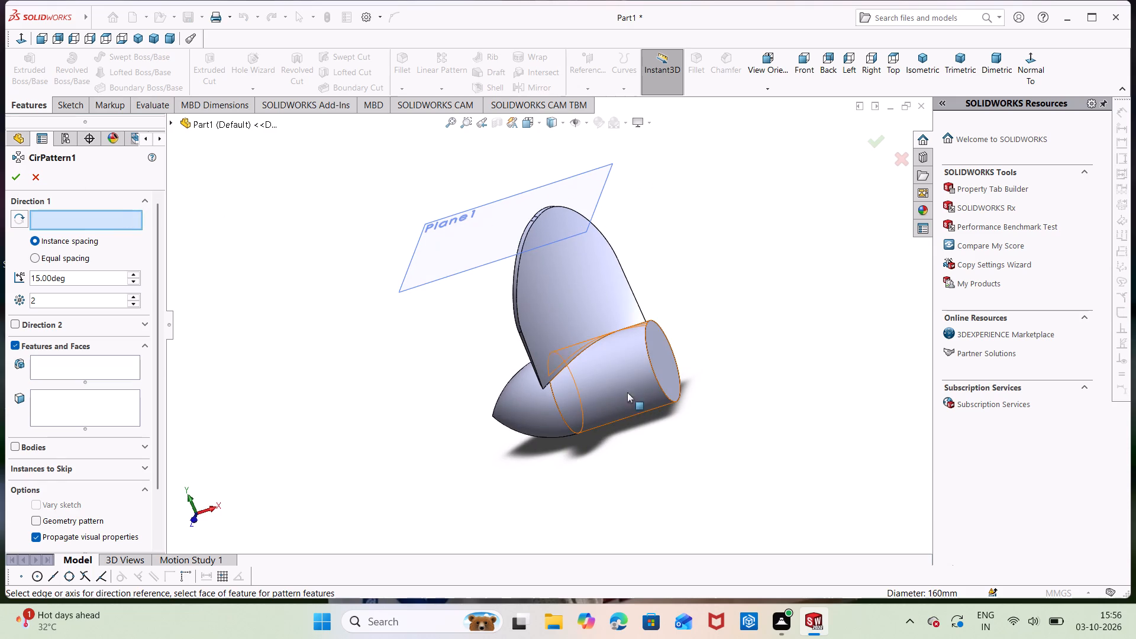
left_click(641, 392)
middle_click_drag(615, 213, 685, 213)
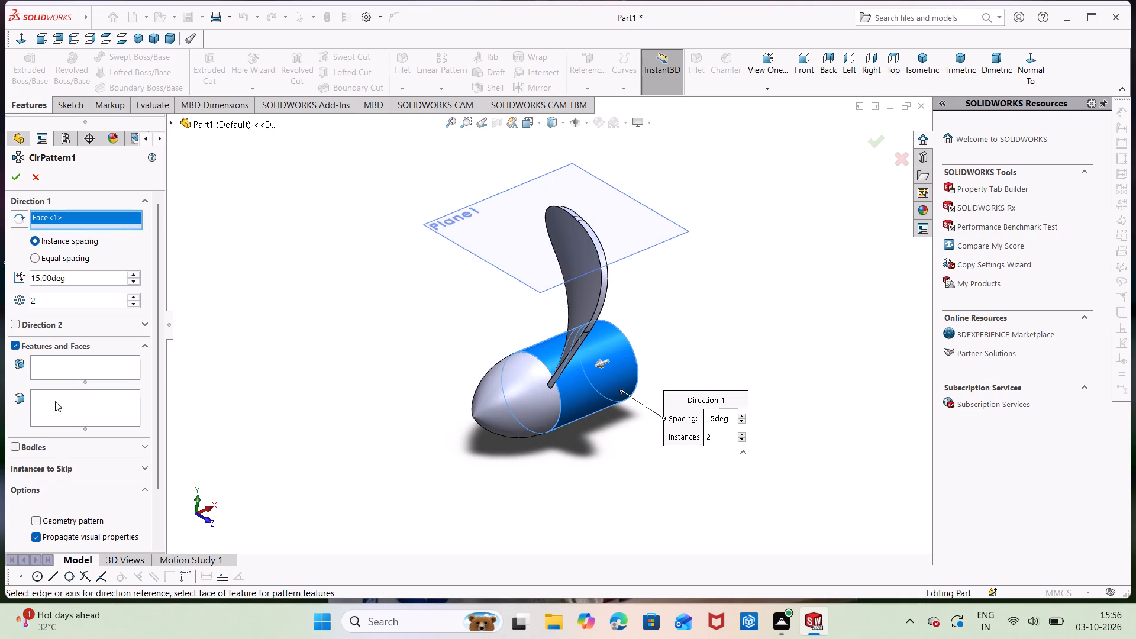
left_click(89, 362)
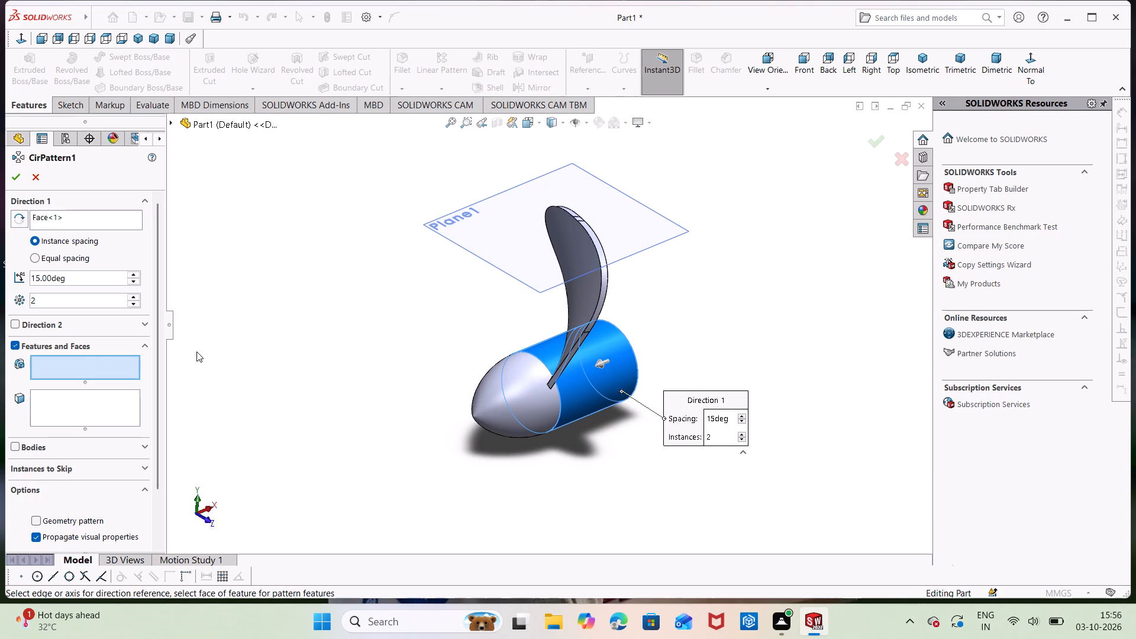
left_click(170, 124)
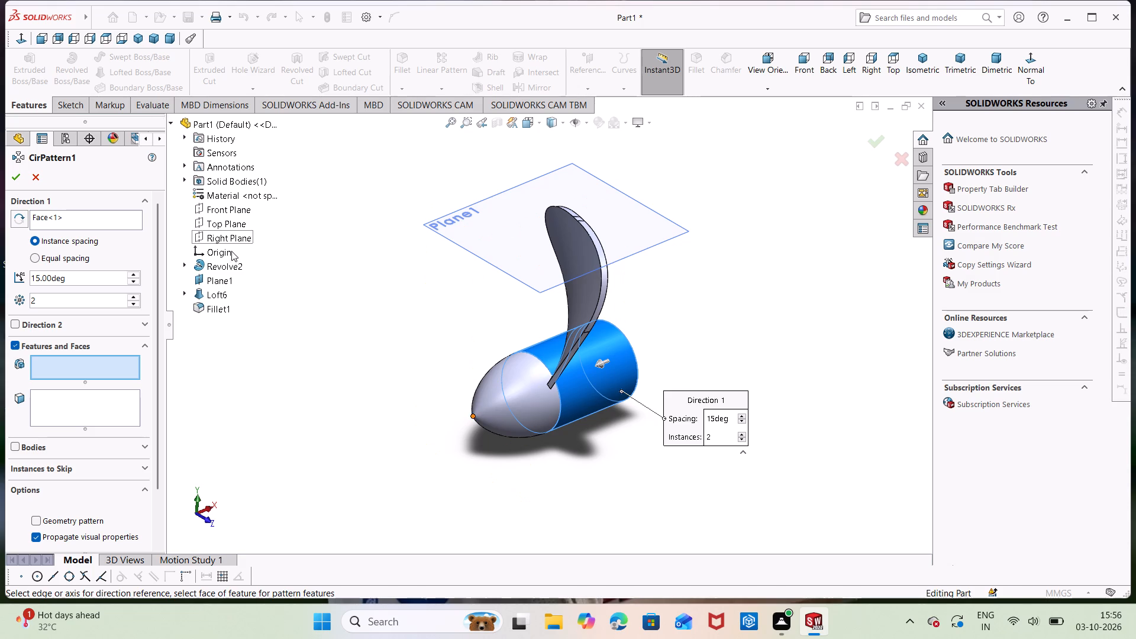
left_click(218, 292)
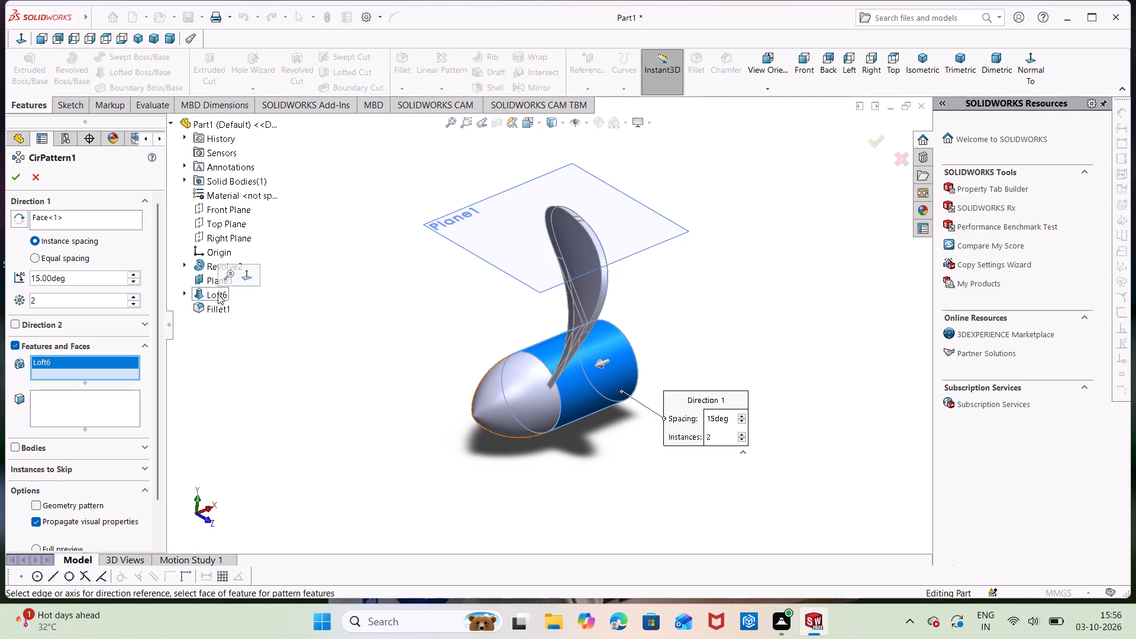
left_click(218, 306)
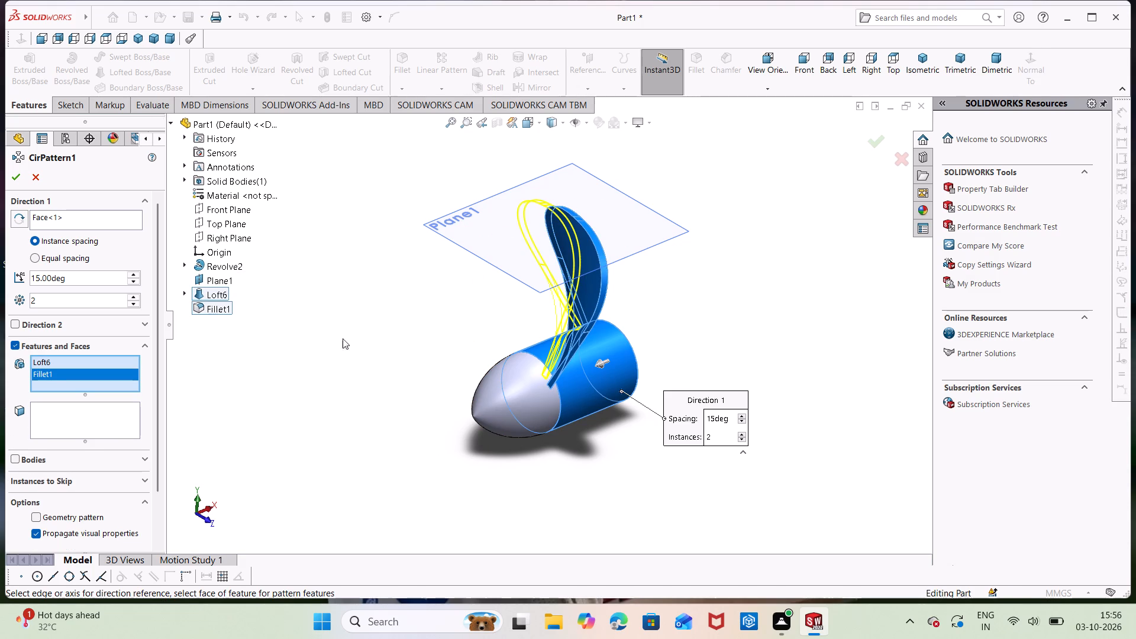
middle_click_drag(373, 363, 321, 296)
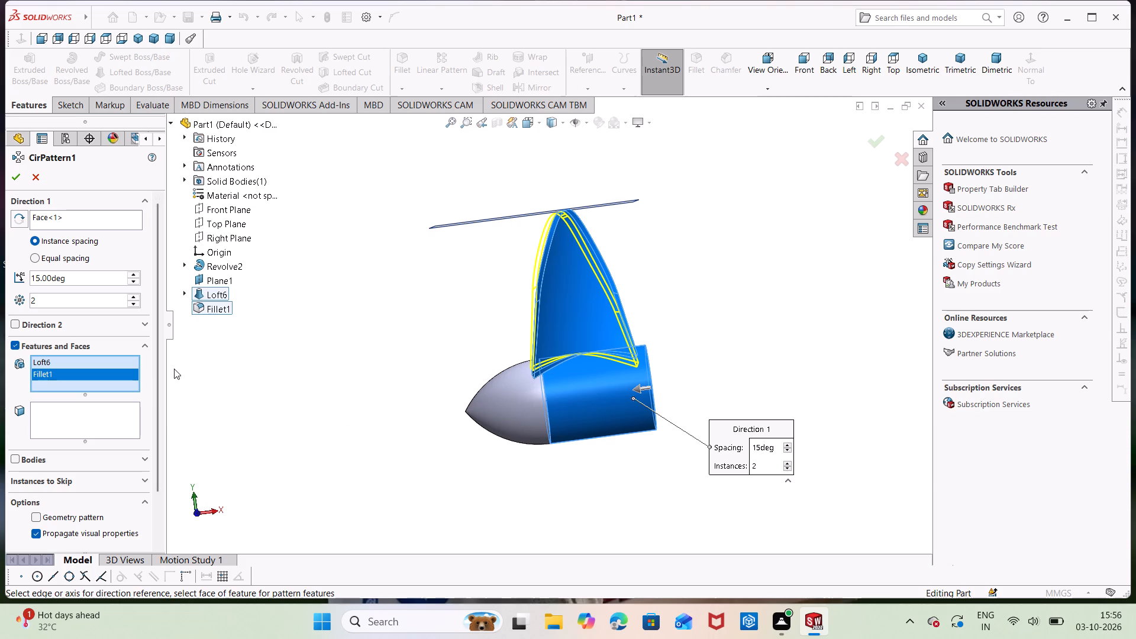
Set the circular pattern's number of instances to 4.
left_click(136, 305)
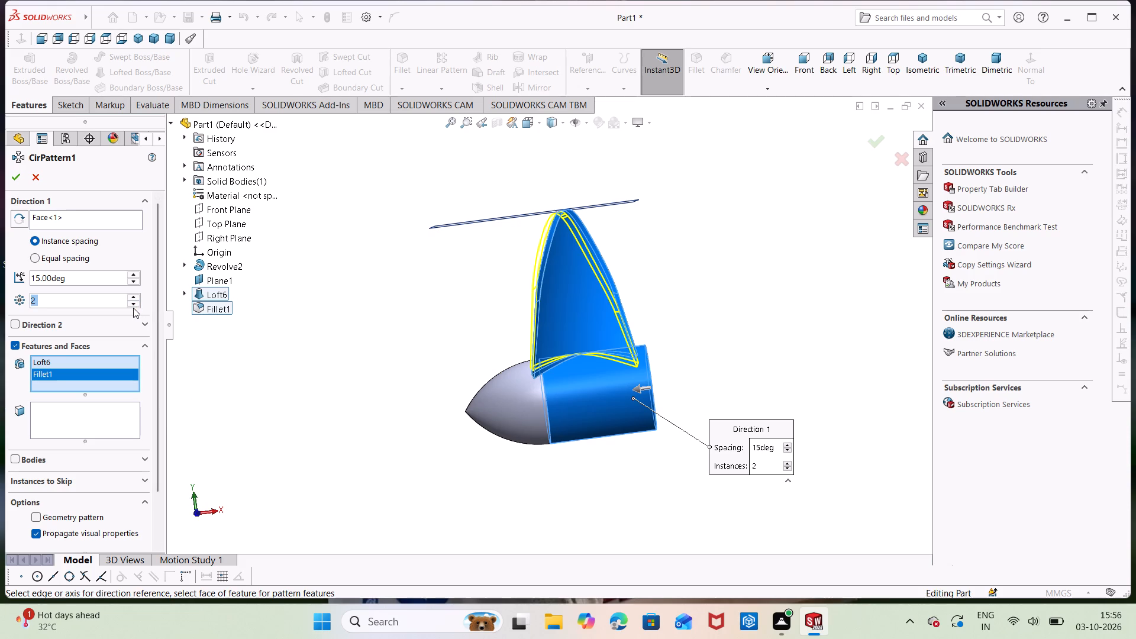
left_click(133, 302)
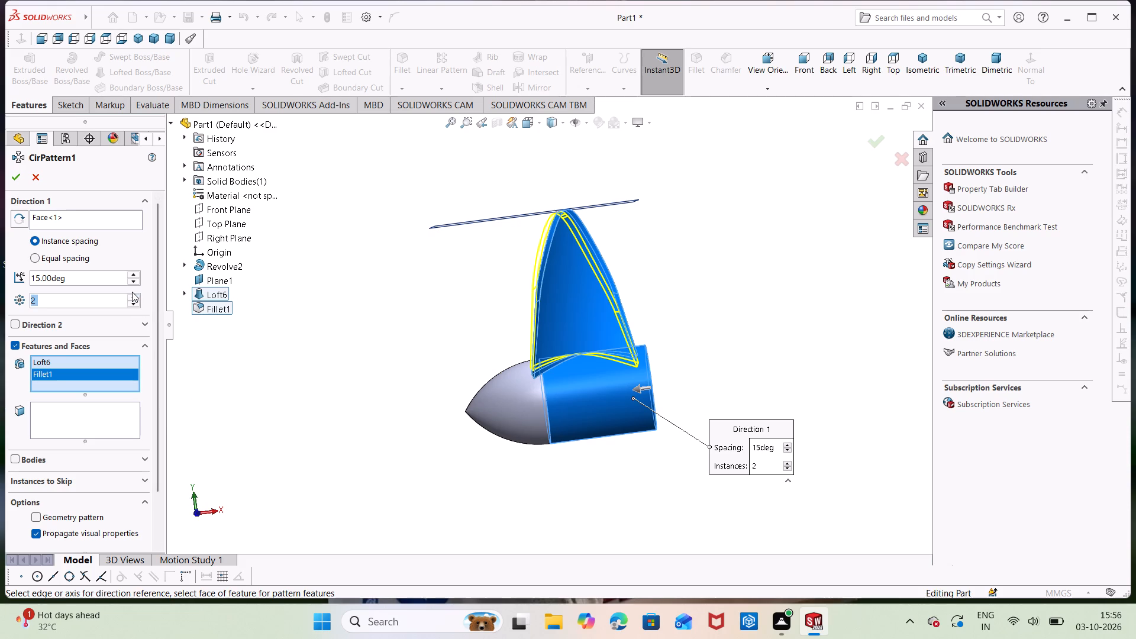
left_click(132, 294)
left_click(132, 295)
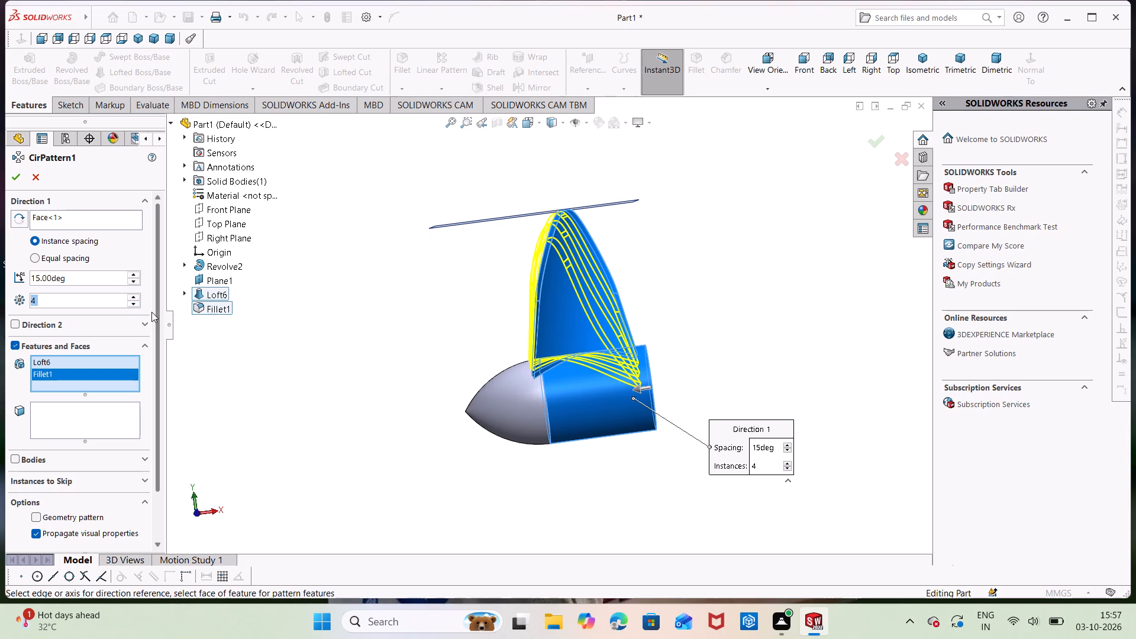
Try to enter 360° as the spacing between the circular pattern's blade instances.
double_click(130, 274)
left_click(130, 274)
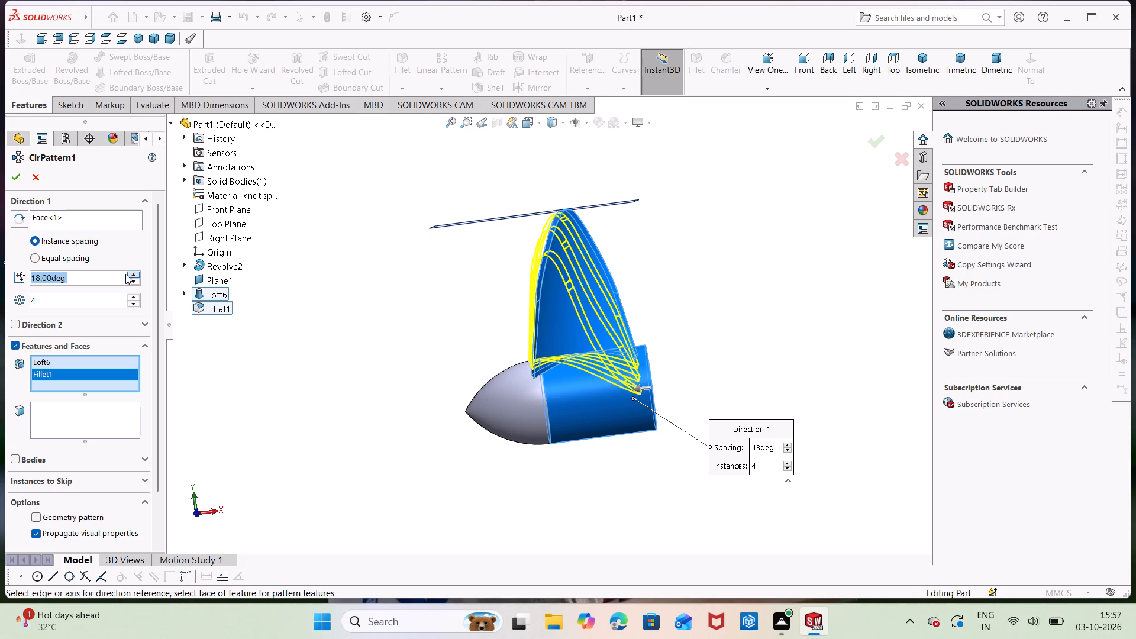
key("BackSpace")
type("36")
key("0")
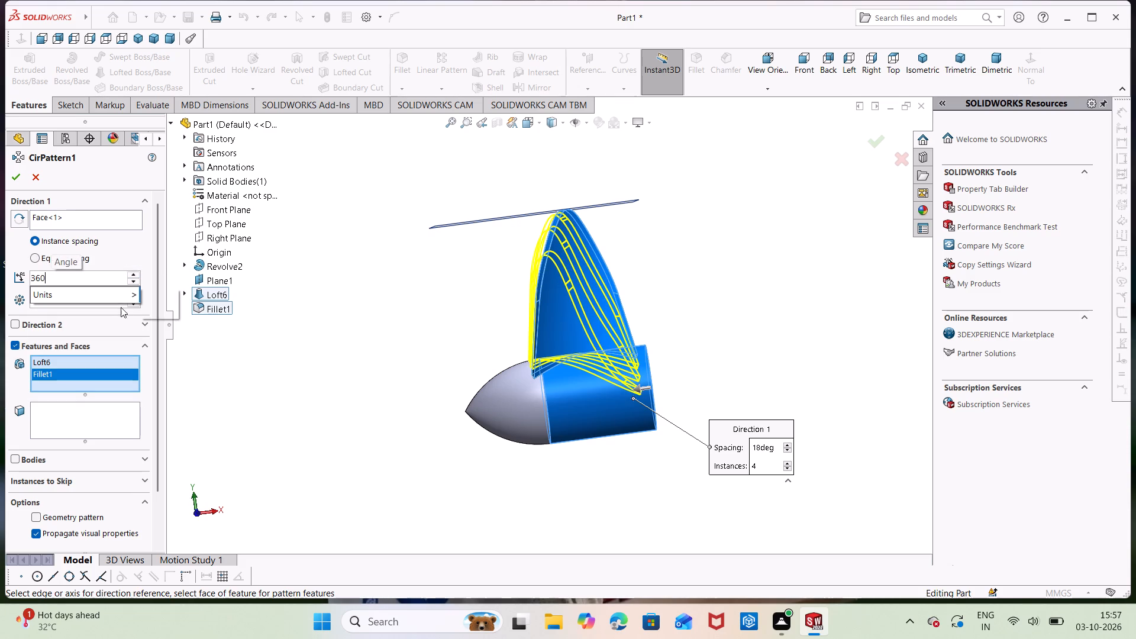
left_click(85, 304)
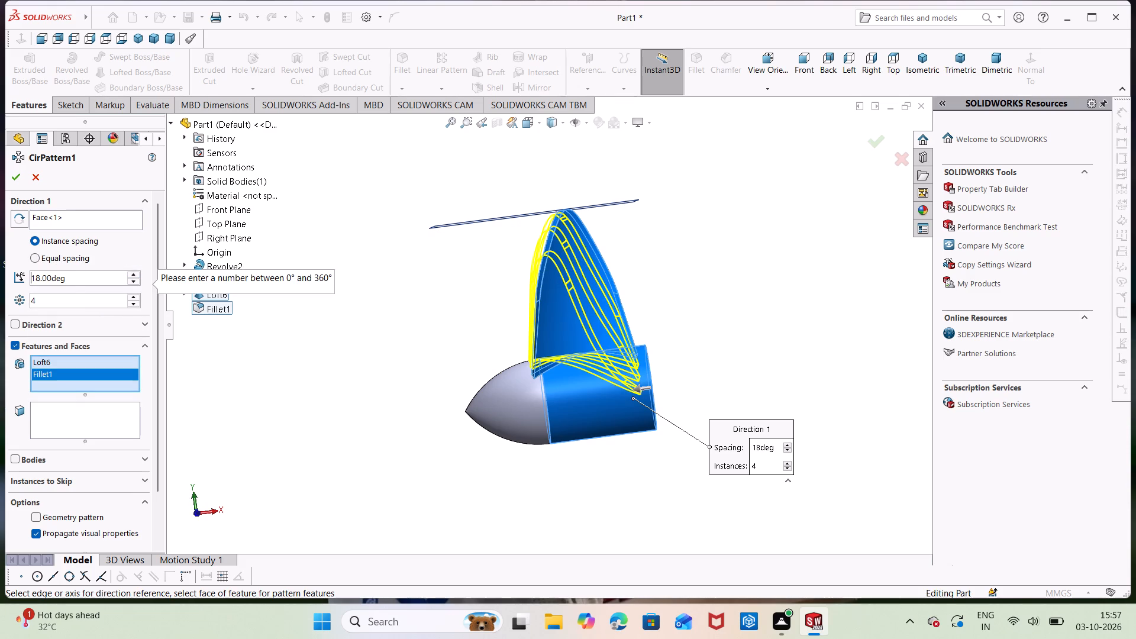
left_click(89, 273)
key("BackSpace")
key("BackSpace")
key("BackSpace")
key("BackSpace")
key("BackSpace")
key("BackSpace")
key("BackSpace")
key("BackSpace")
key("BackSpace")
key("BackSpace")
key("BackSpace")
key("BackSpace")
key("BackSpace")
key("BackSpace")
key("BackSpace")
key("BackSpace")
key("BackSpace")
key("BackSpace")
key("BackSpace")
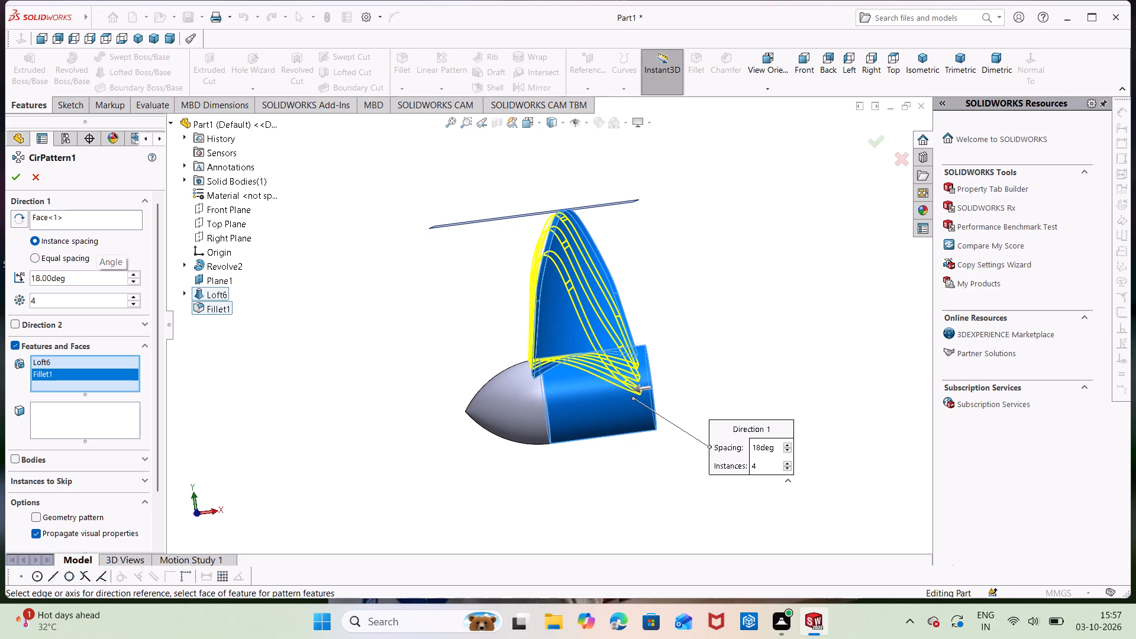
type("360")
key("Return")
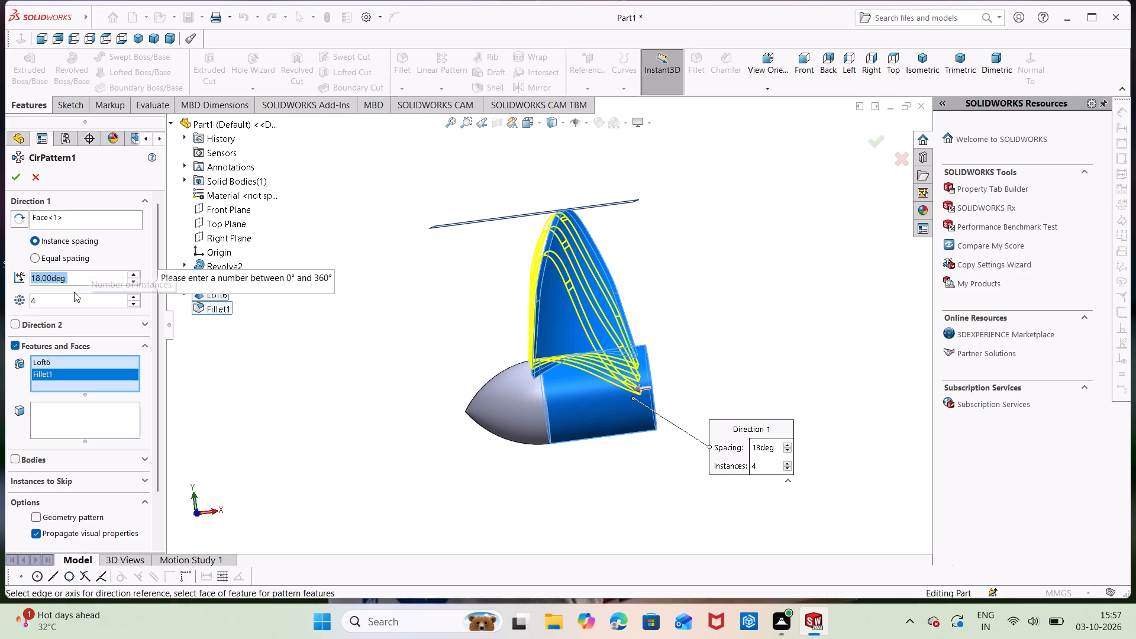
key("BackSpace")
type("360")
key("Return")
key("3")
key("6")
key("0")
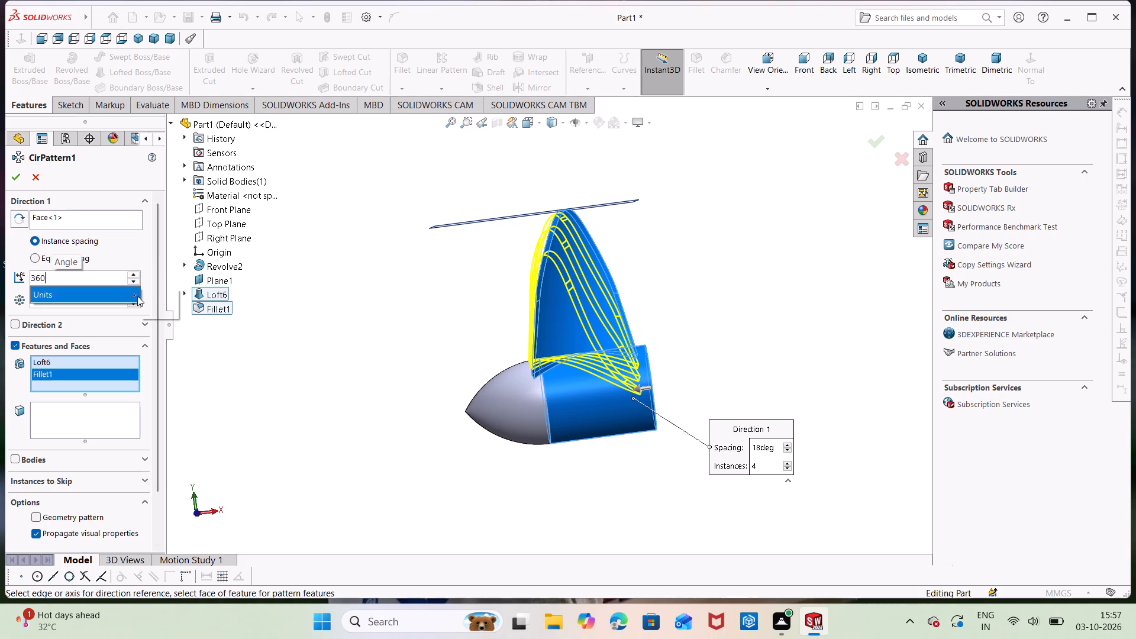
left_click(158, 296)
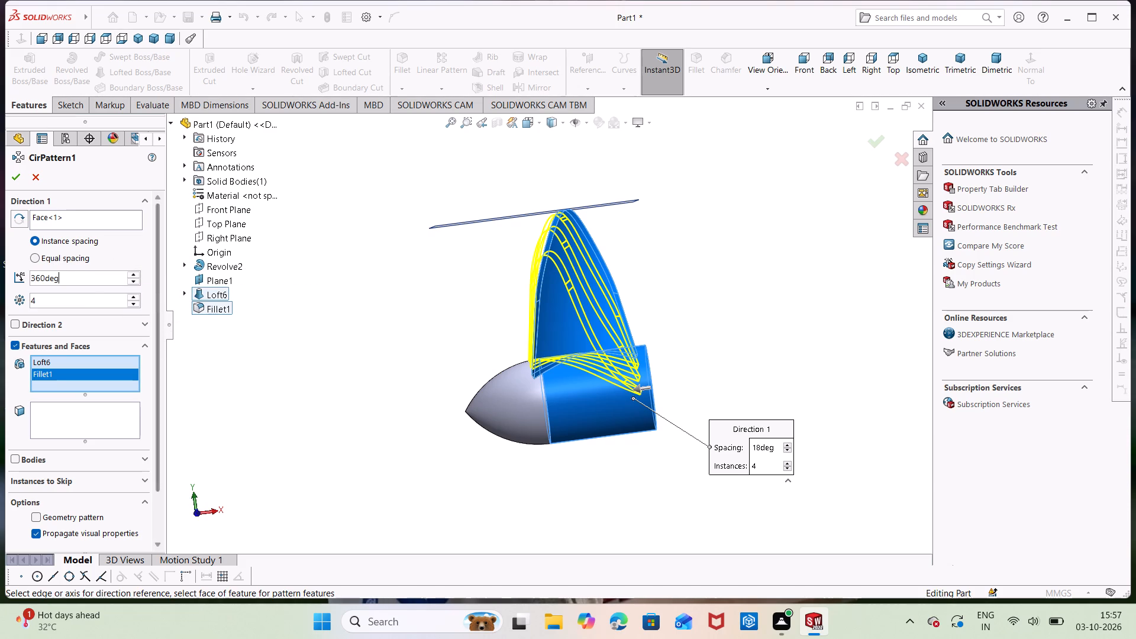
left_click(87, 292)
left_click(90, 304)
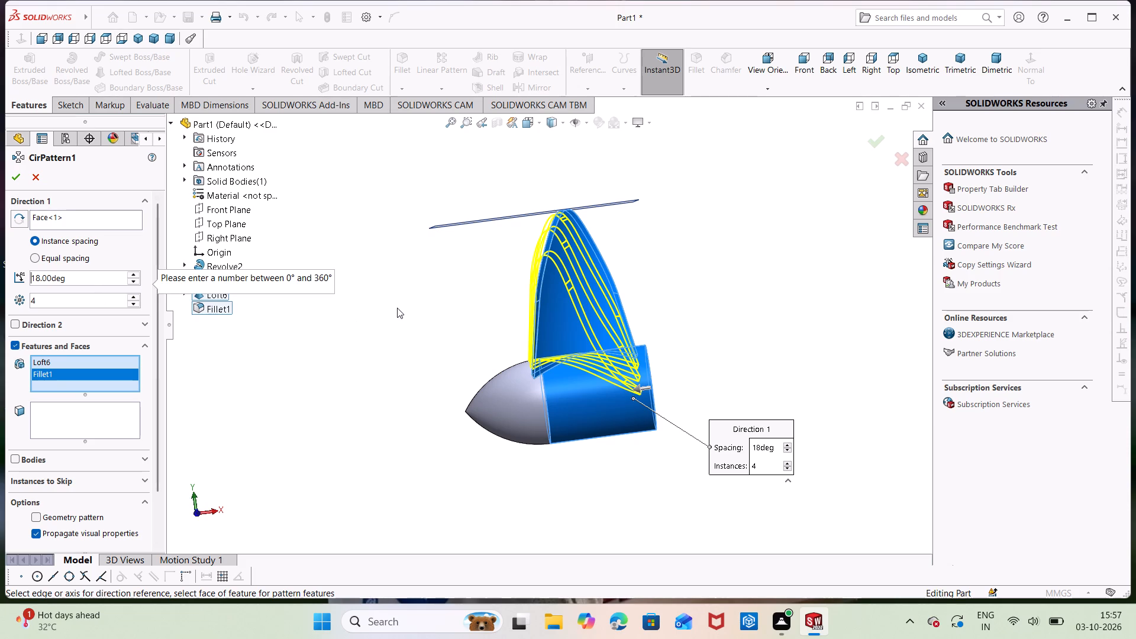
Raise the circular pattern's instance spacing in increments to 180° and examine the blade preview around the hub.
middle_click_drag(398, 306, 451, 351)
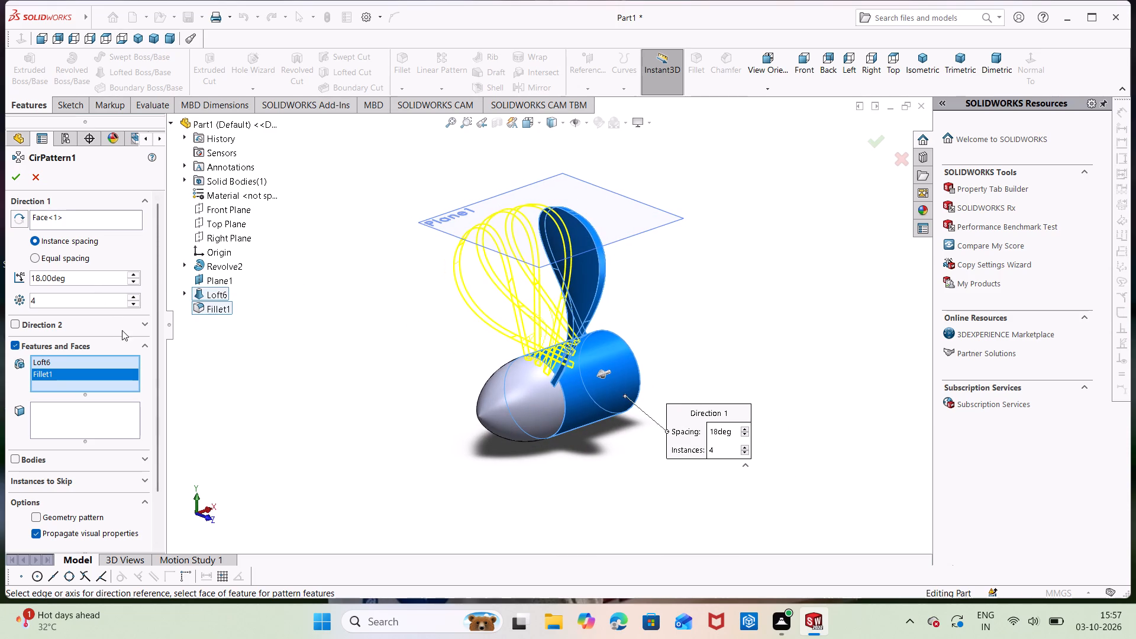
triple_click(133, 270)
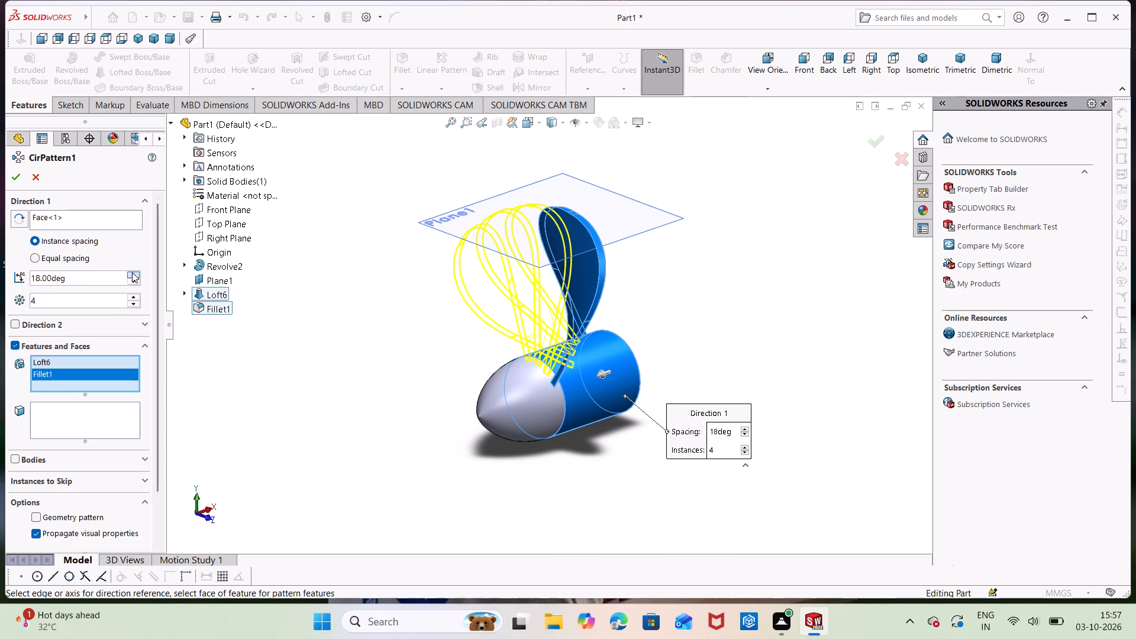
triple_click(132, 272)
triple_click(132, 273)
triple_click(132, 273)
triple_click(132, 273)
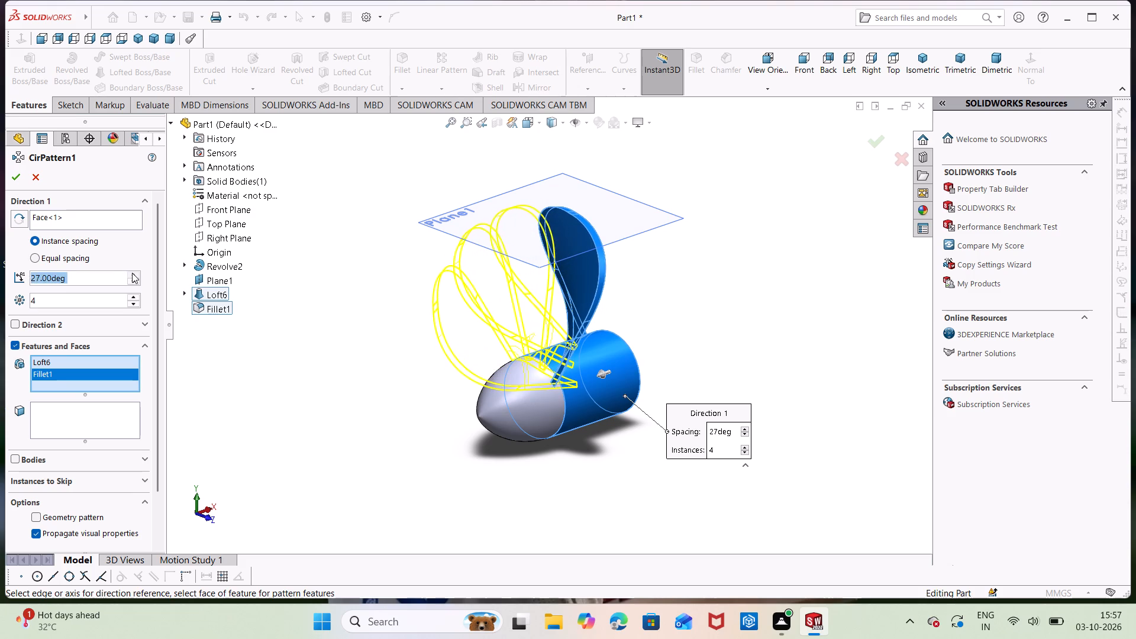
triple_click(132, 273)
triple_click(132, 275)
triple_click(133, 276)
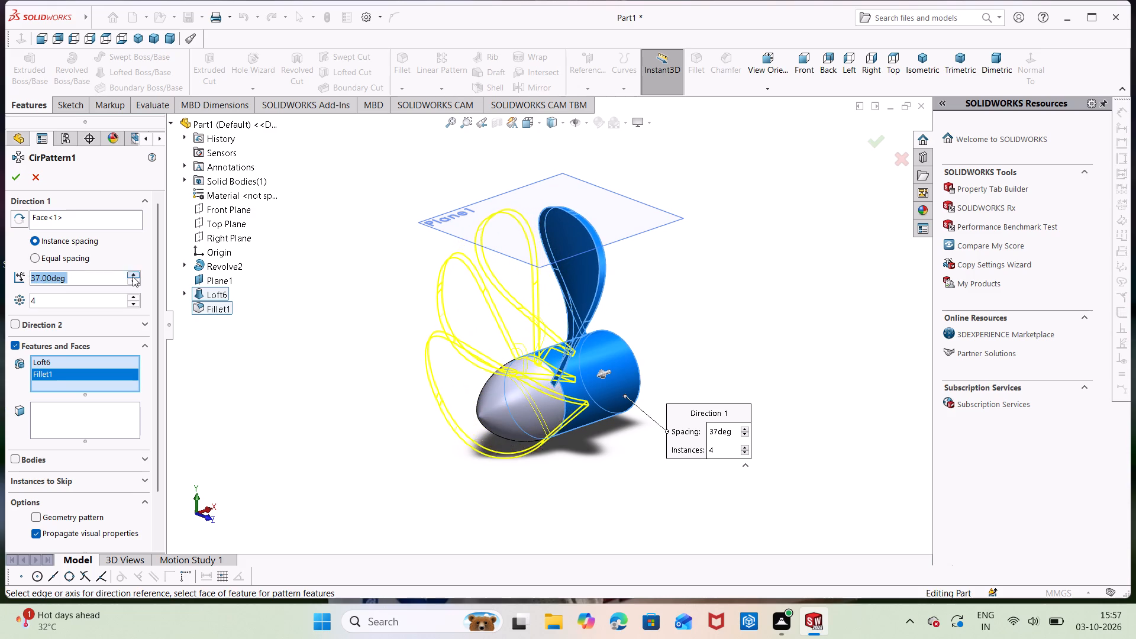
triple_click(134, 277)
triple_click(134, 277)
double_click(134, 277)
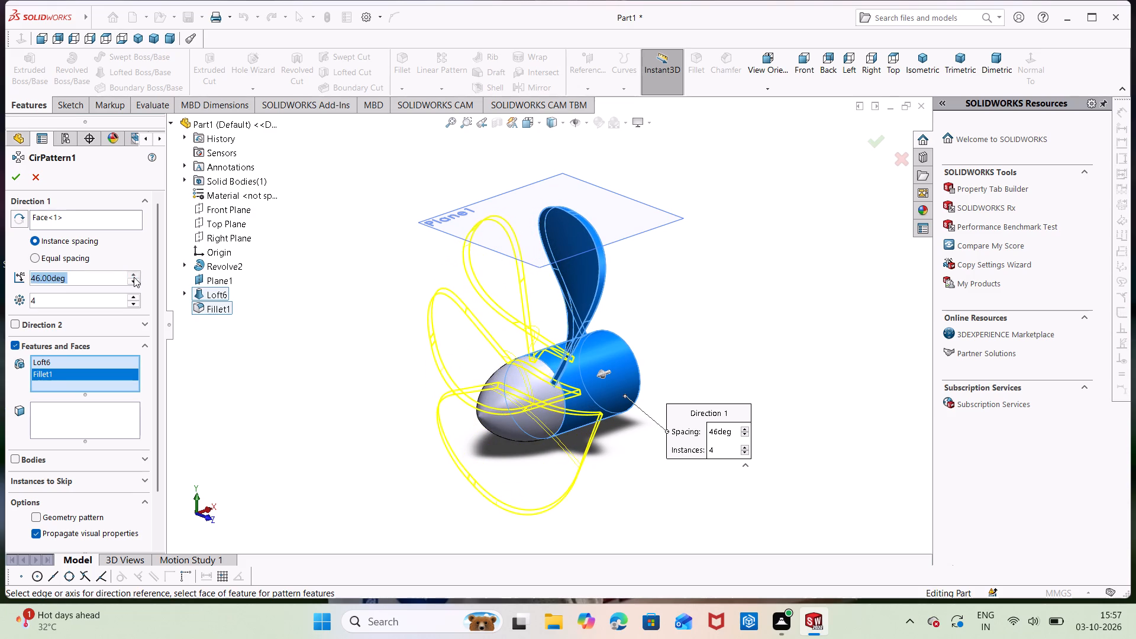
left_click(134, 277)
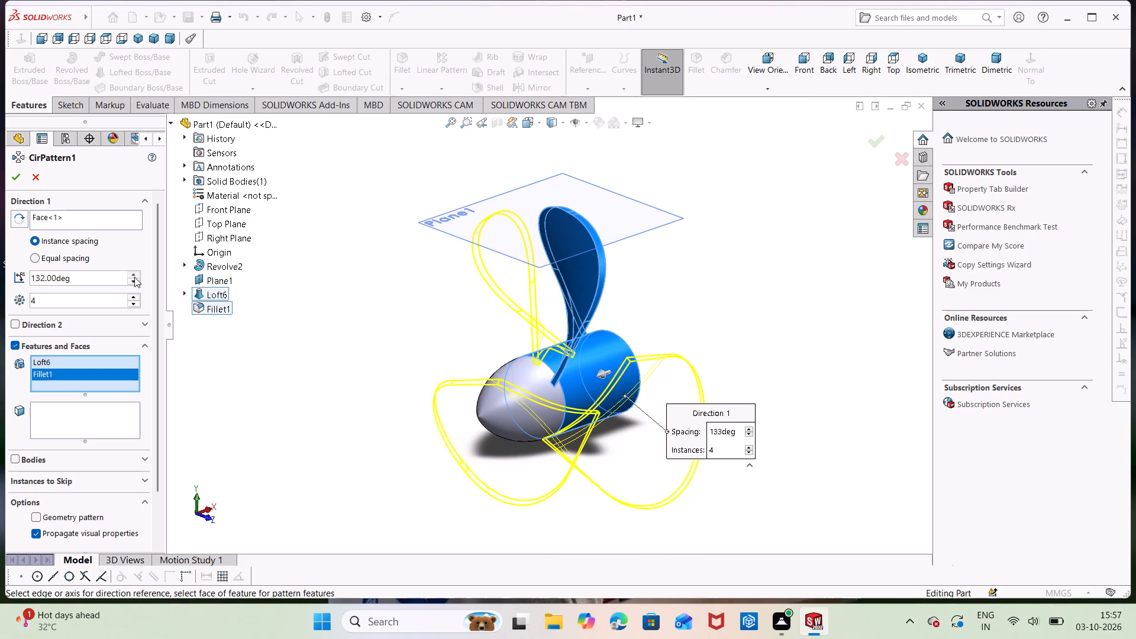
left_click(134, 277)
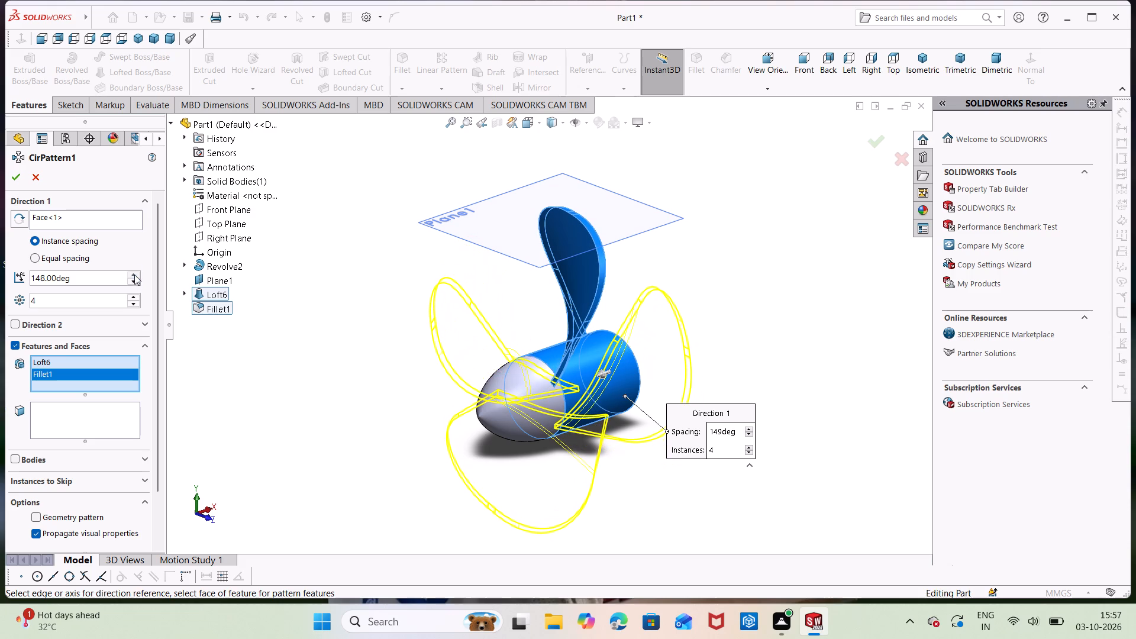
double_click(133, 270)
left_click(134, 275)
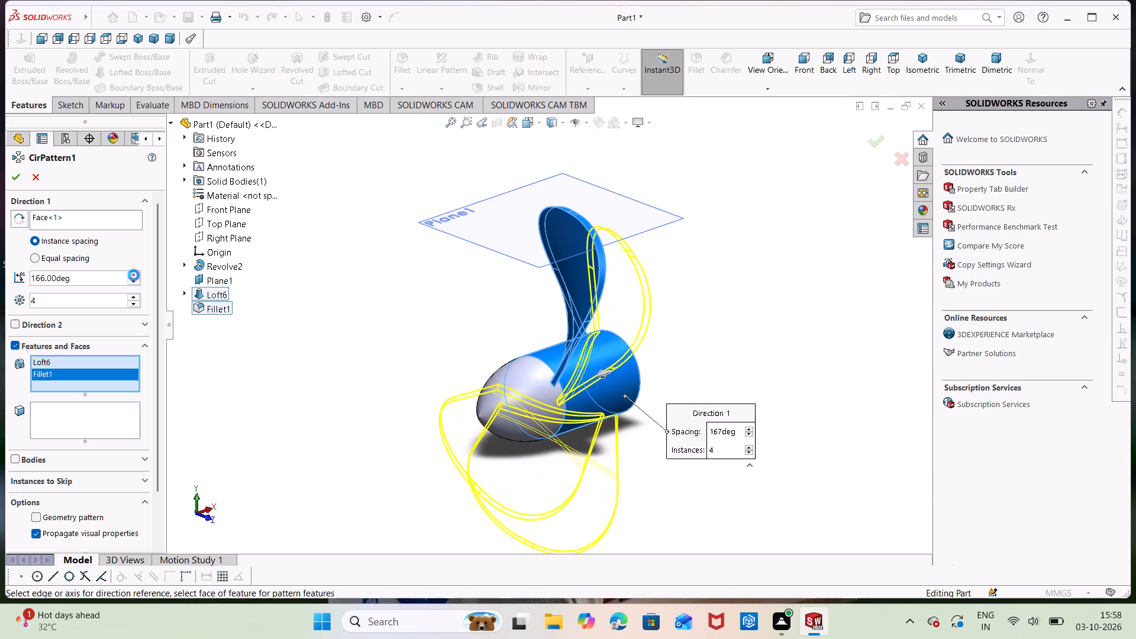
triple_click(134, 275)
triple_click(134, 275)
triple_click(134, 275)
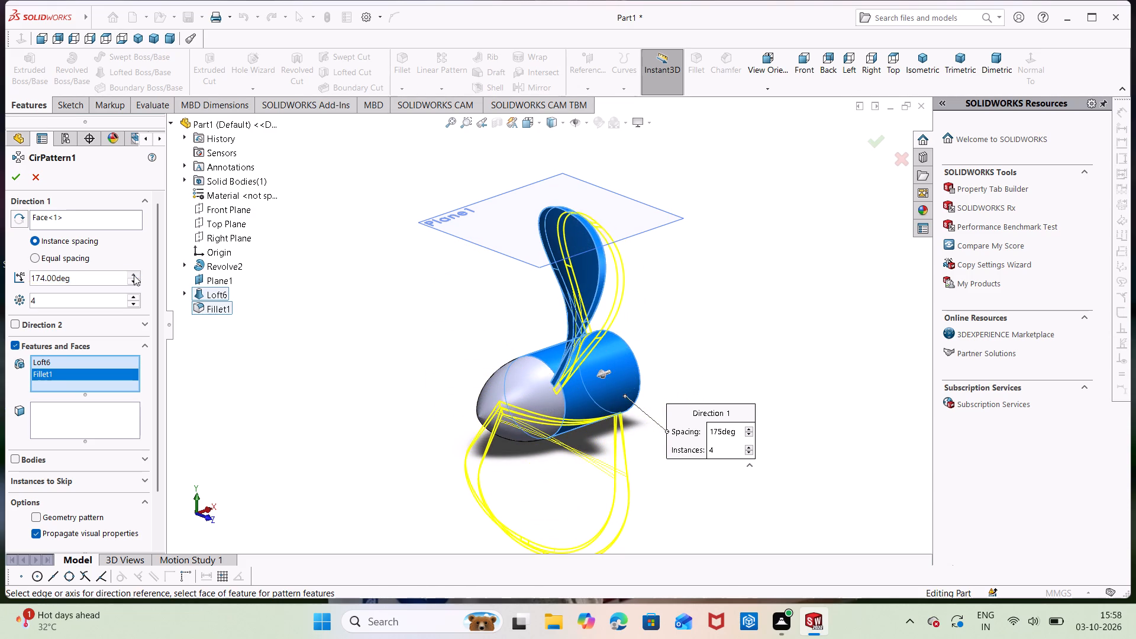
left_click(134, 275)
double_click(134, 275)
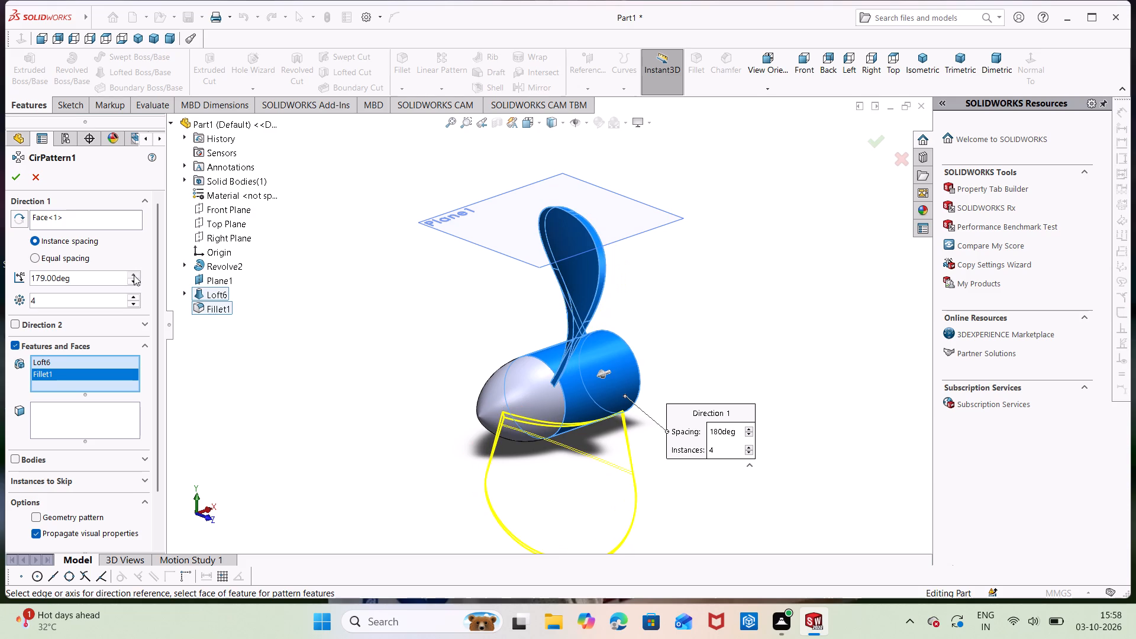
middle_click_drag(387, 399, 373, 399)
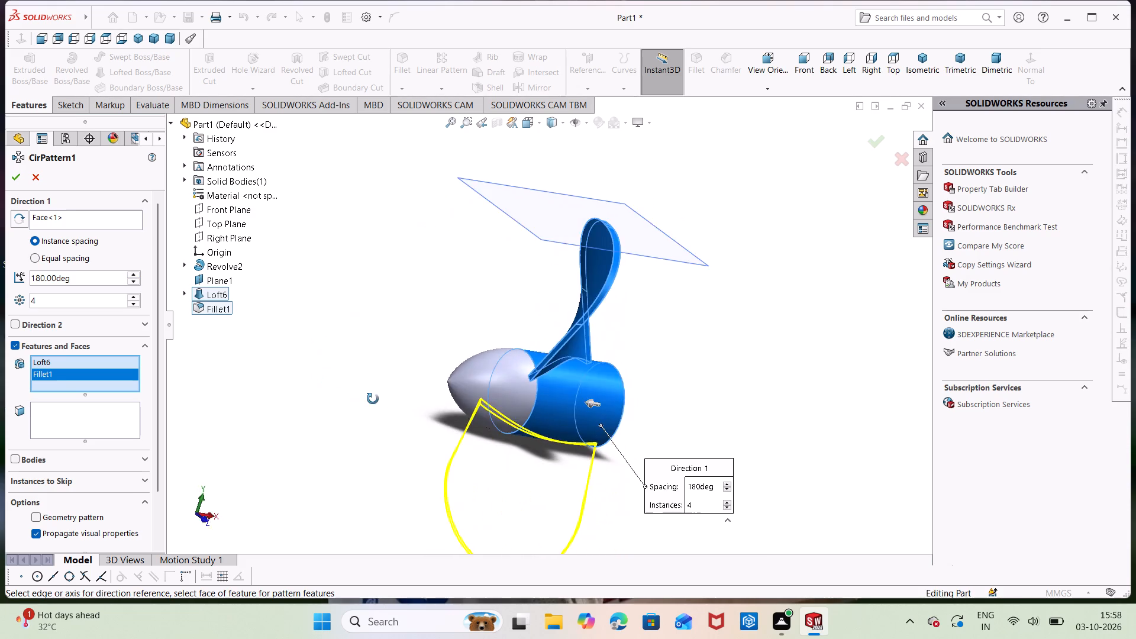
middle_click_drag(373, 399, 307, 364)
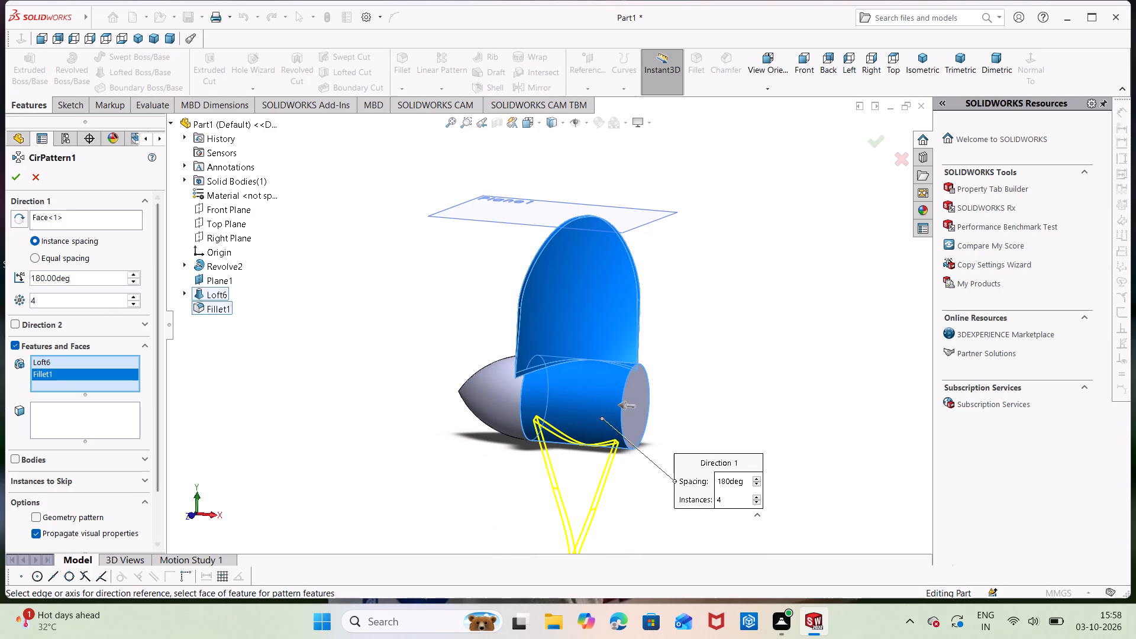
Set the circular pattern's number of instances to 6.
left_click(75, 297)
left_click(134, 300)
left_click(132, 296)
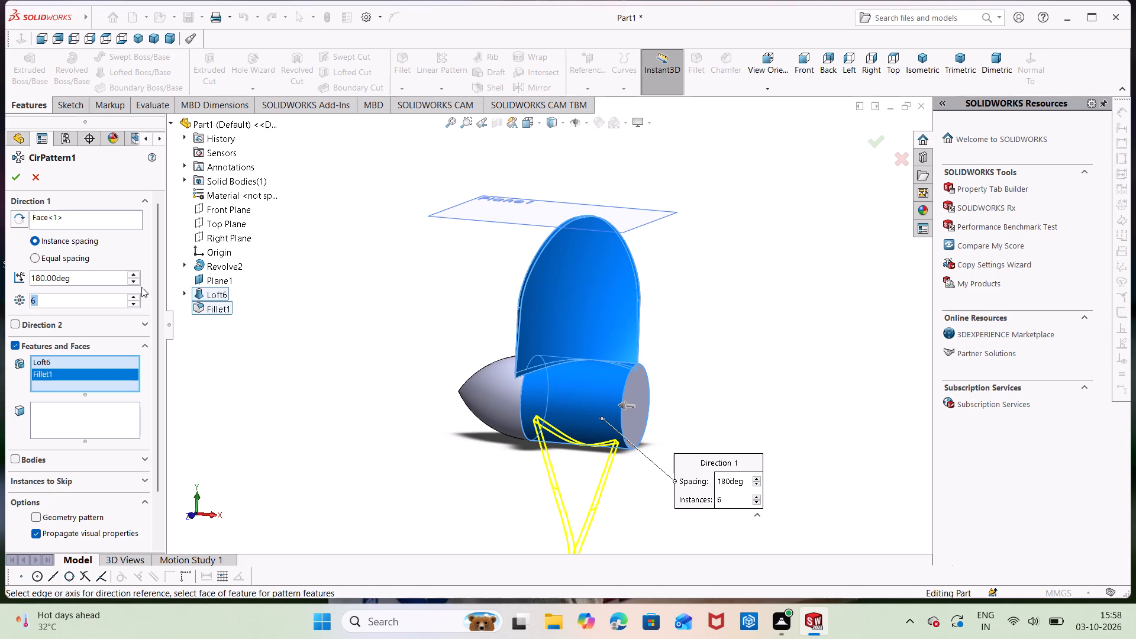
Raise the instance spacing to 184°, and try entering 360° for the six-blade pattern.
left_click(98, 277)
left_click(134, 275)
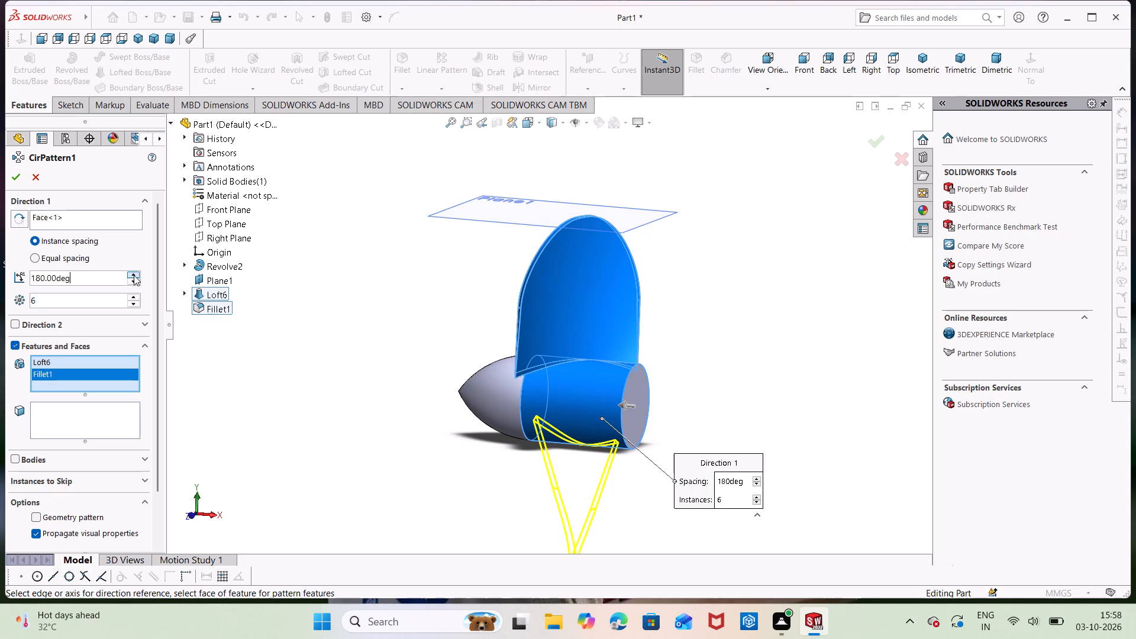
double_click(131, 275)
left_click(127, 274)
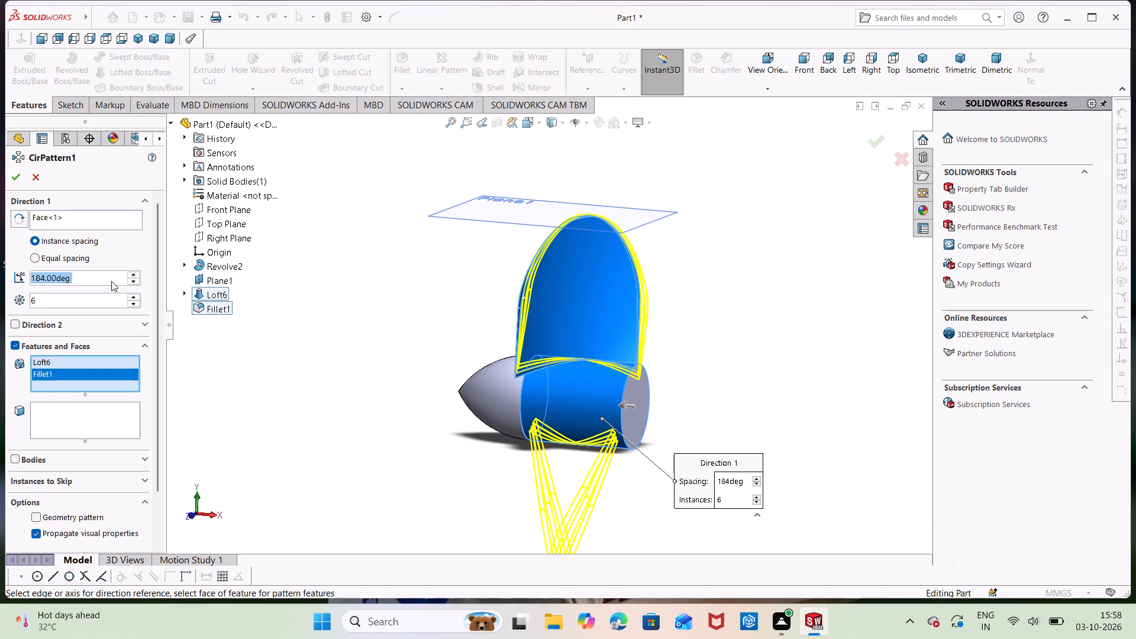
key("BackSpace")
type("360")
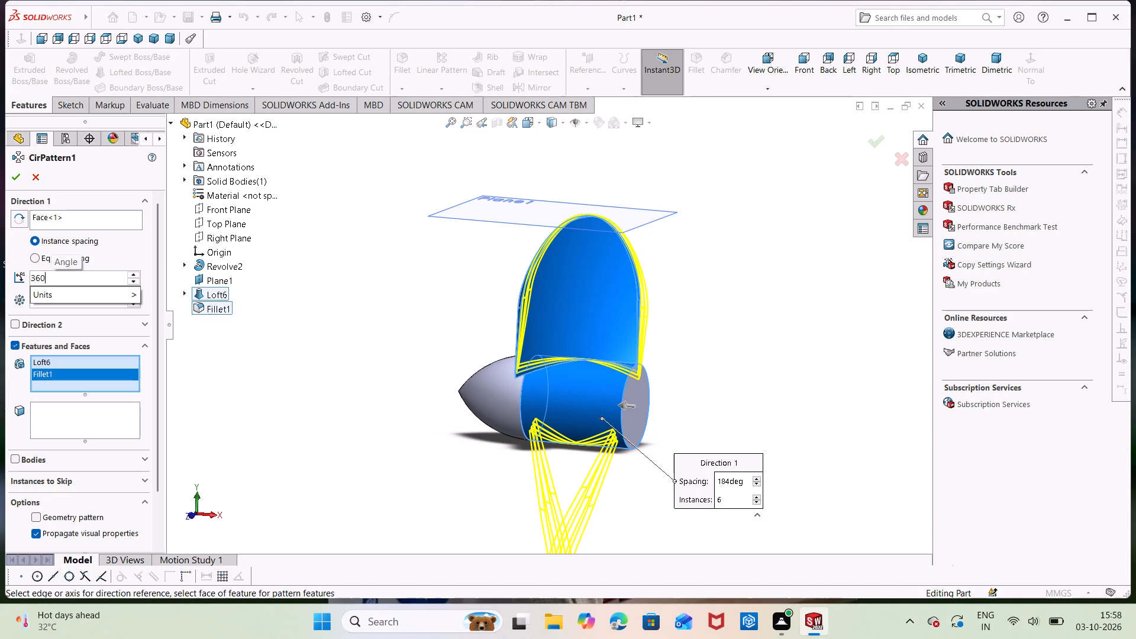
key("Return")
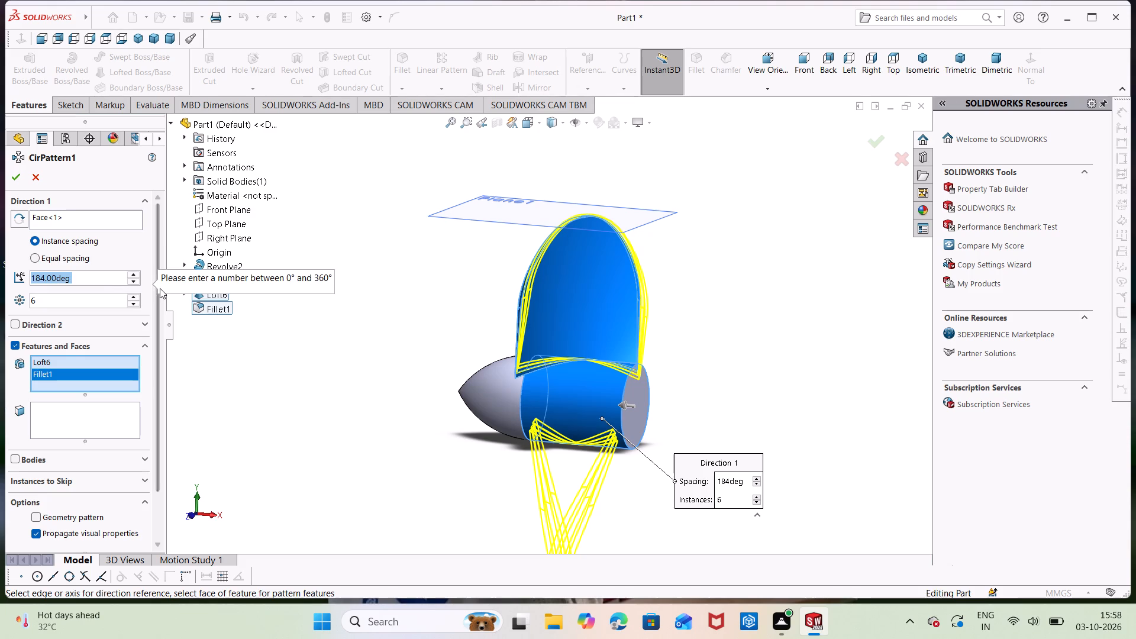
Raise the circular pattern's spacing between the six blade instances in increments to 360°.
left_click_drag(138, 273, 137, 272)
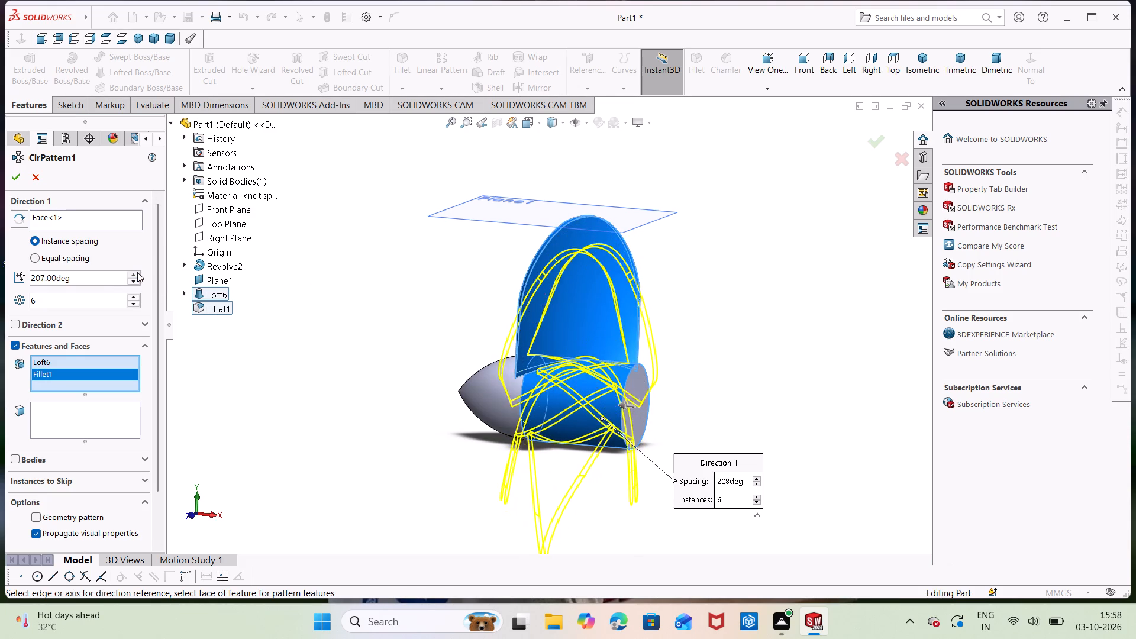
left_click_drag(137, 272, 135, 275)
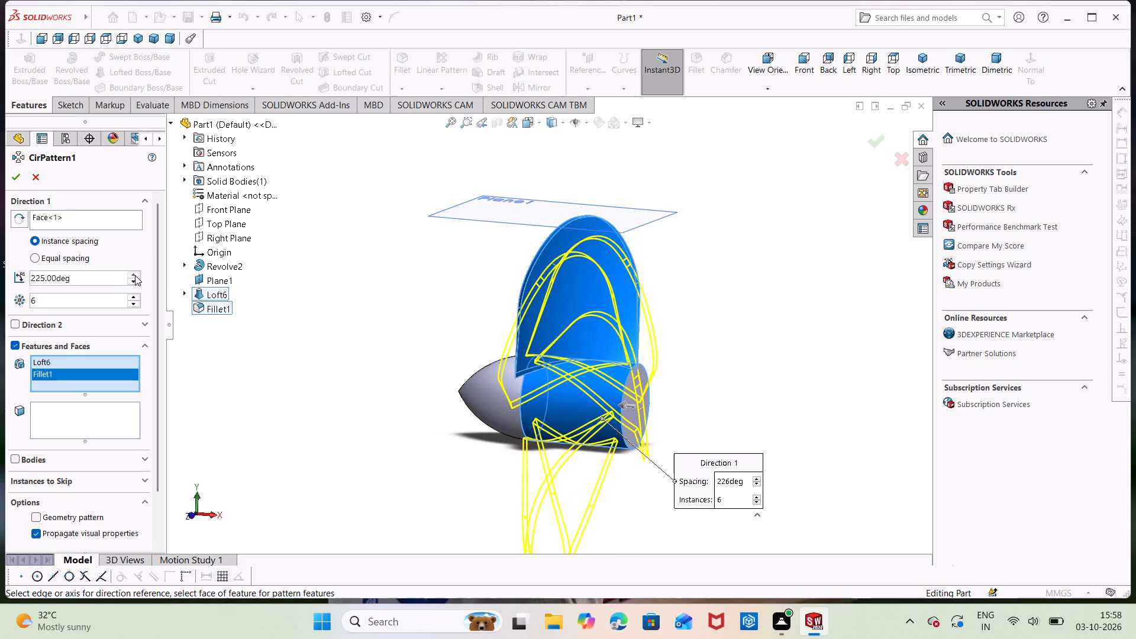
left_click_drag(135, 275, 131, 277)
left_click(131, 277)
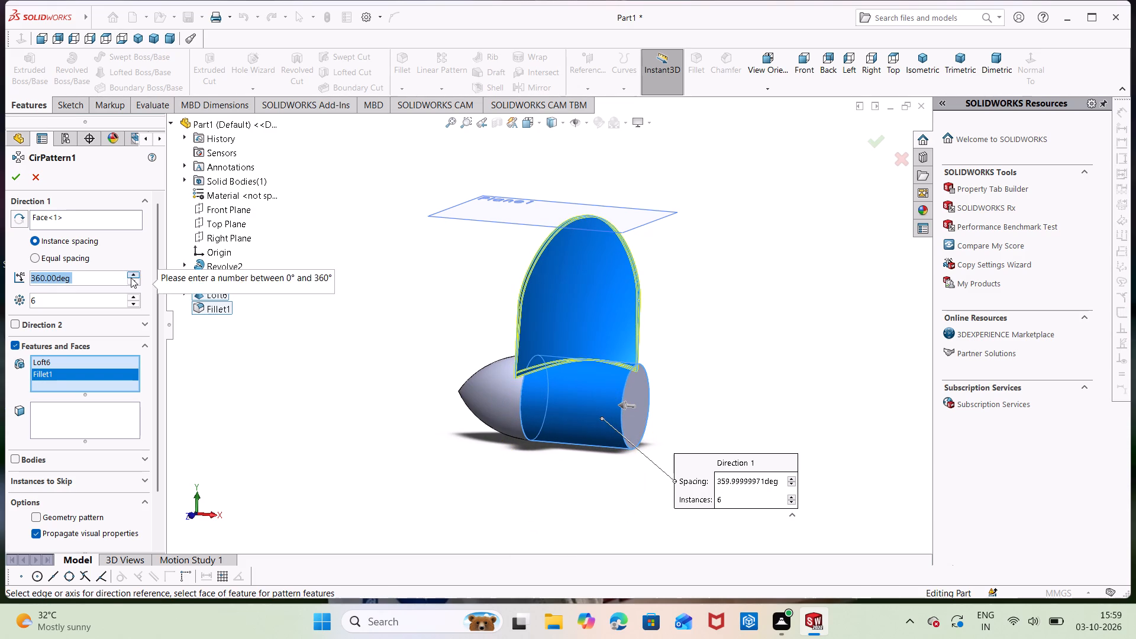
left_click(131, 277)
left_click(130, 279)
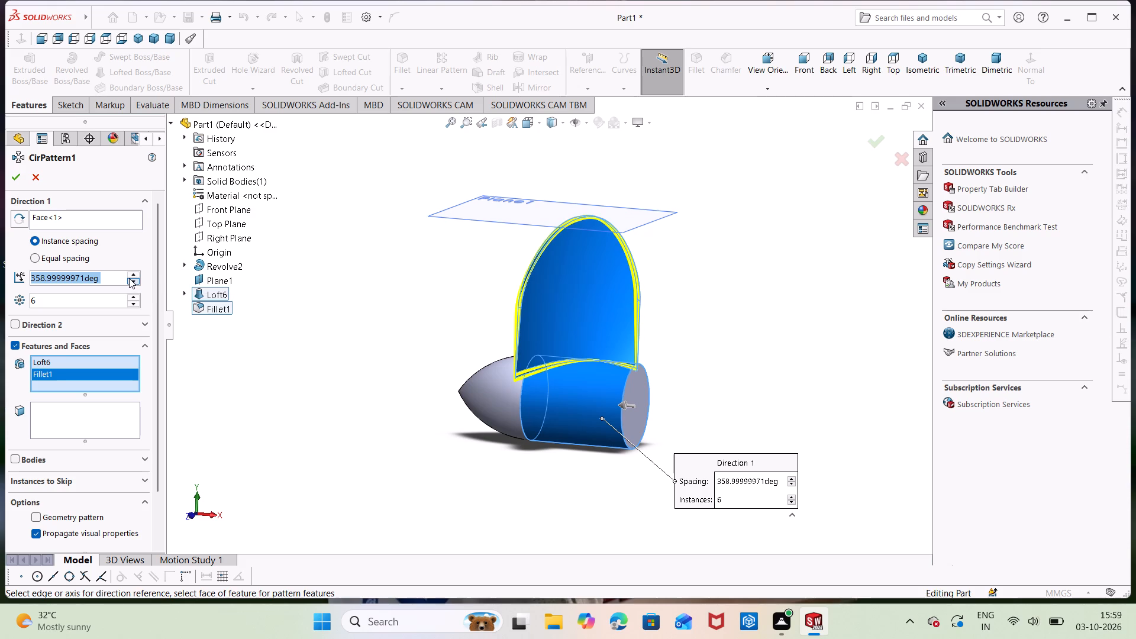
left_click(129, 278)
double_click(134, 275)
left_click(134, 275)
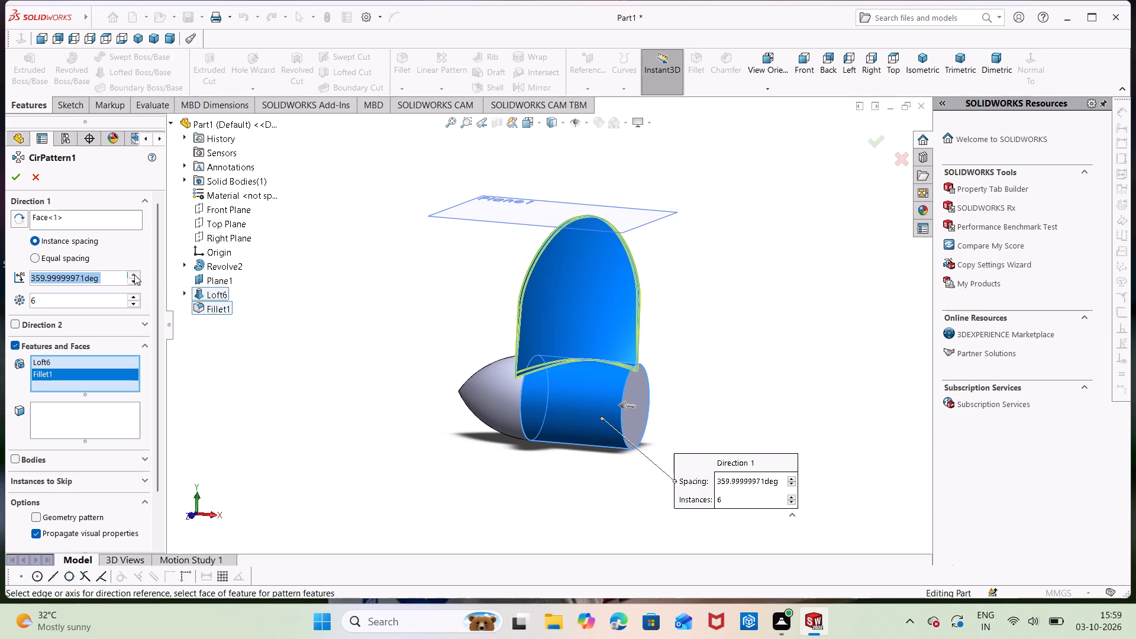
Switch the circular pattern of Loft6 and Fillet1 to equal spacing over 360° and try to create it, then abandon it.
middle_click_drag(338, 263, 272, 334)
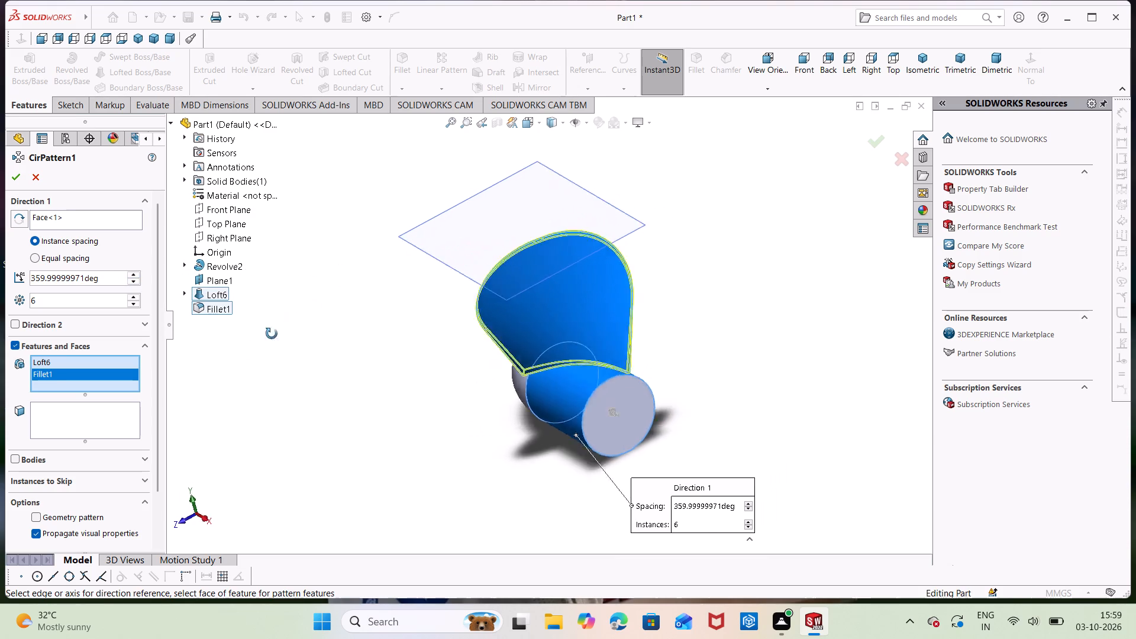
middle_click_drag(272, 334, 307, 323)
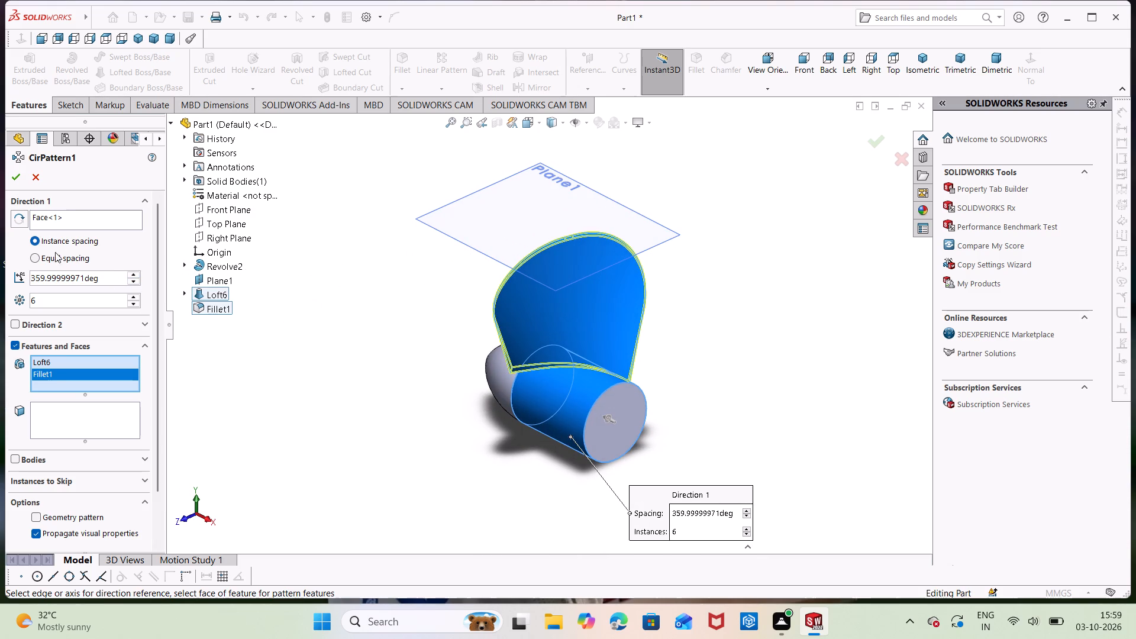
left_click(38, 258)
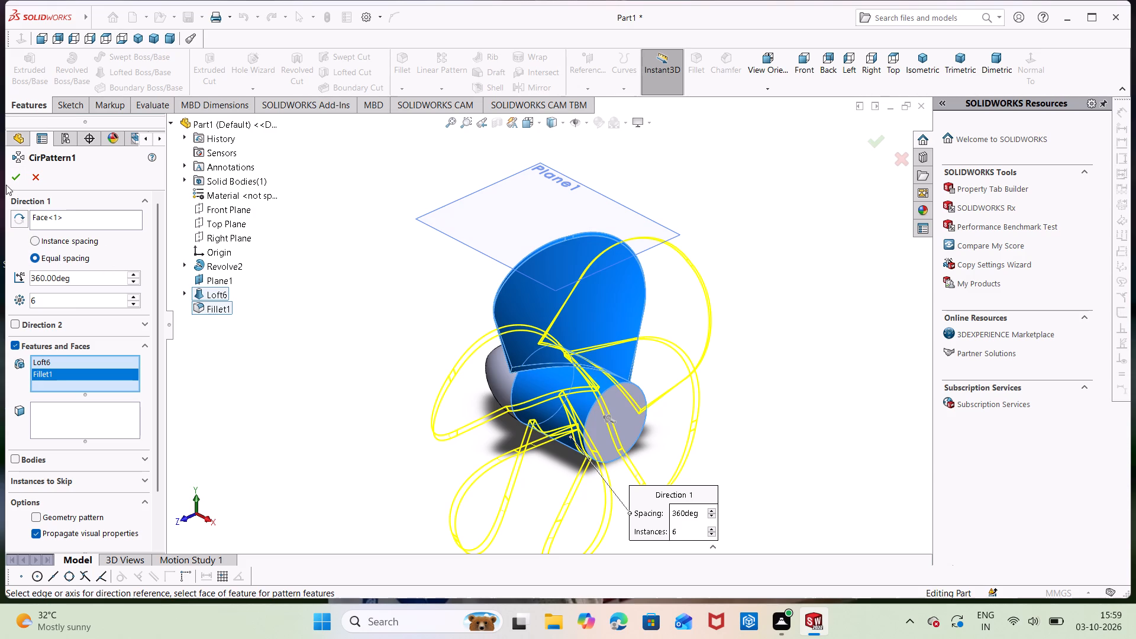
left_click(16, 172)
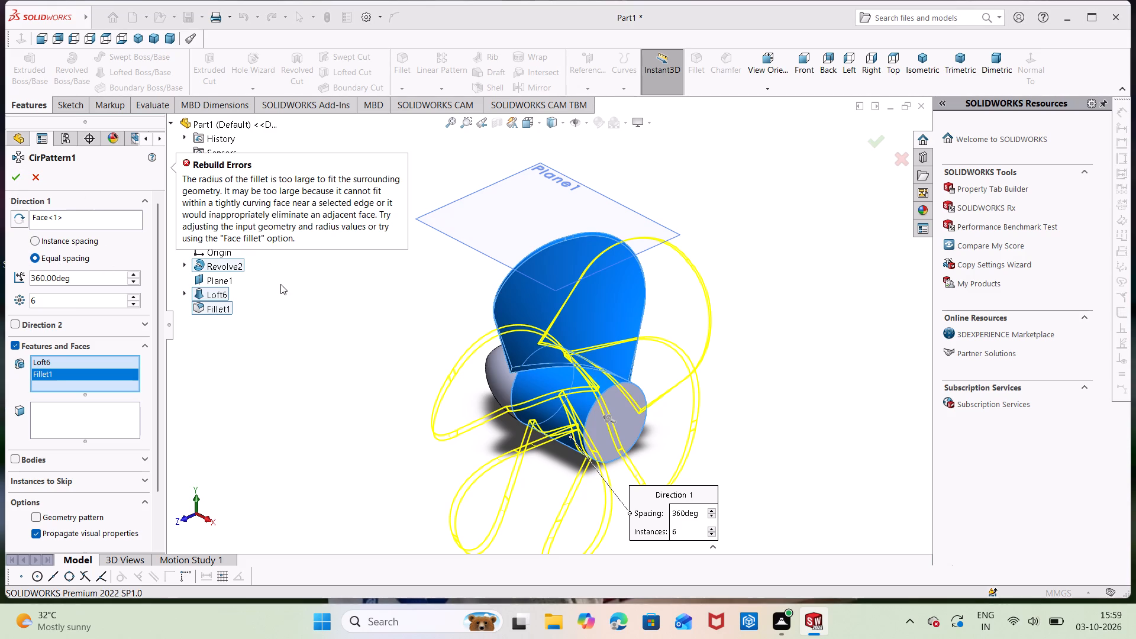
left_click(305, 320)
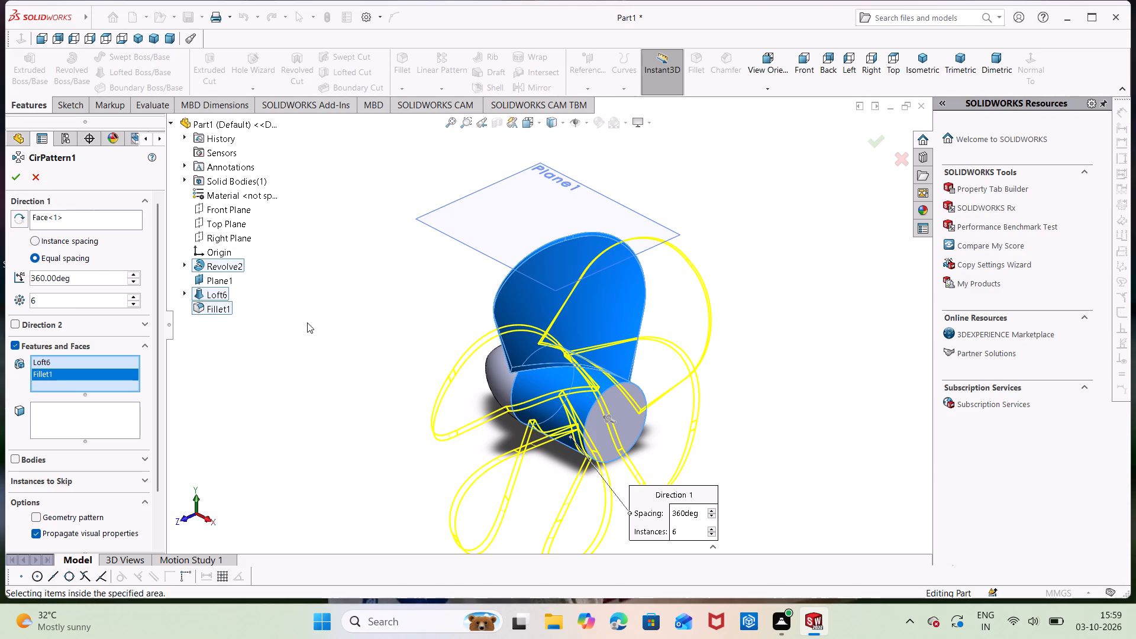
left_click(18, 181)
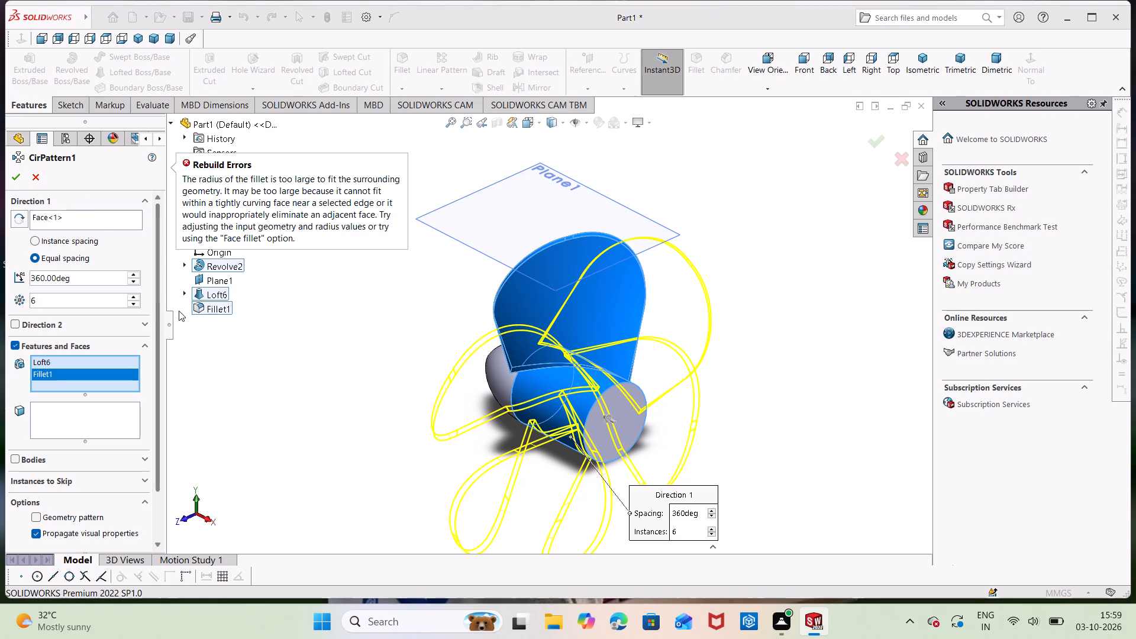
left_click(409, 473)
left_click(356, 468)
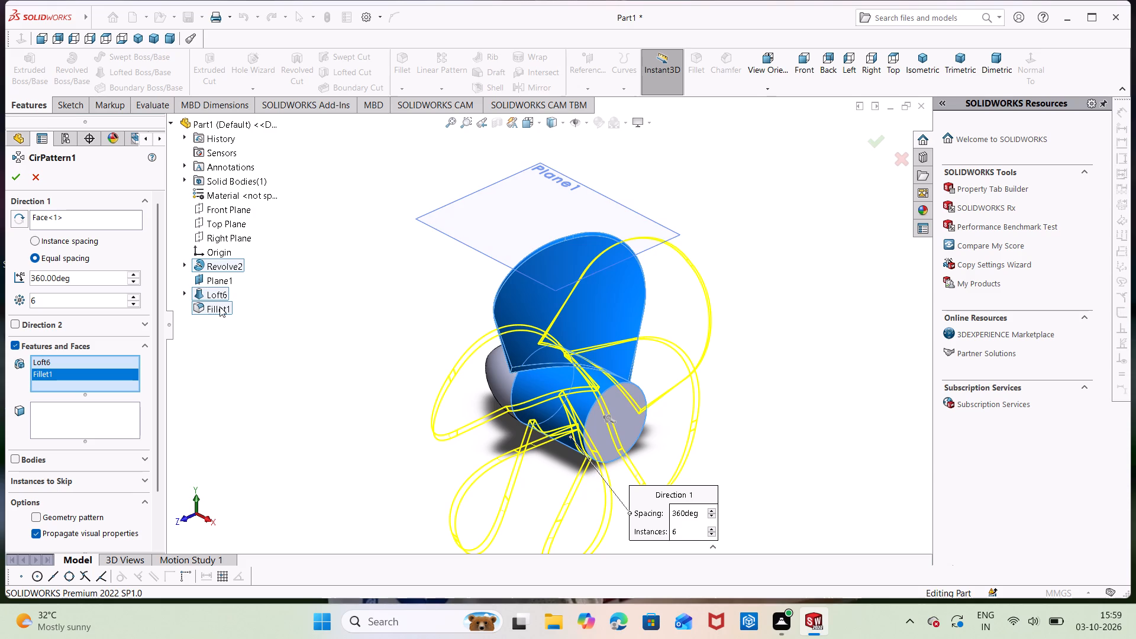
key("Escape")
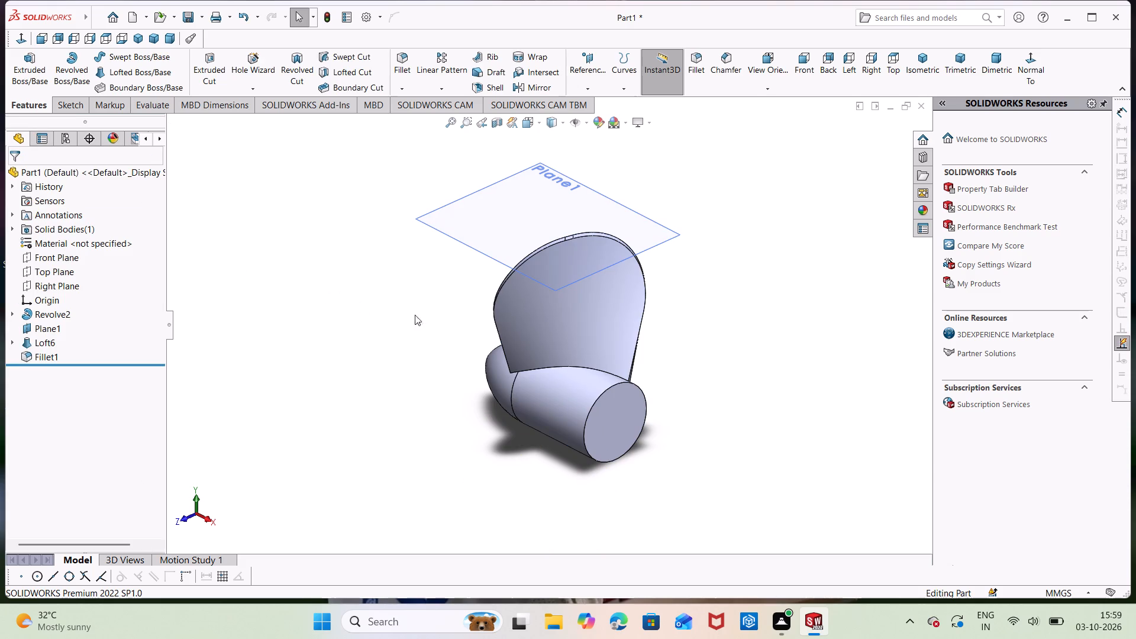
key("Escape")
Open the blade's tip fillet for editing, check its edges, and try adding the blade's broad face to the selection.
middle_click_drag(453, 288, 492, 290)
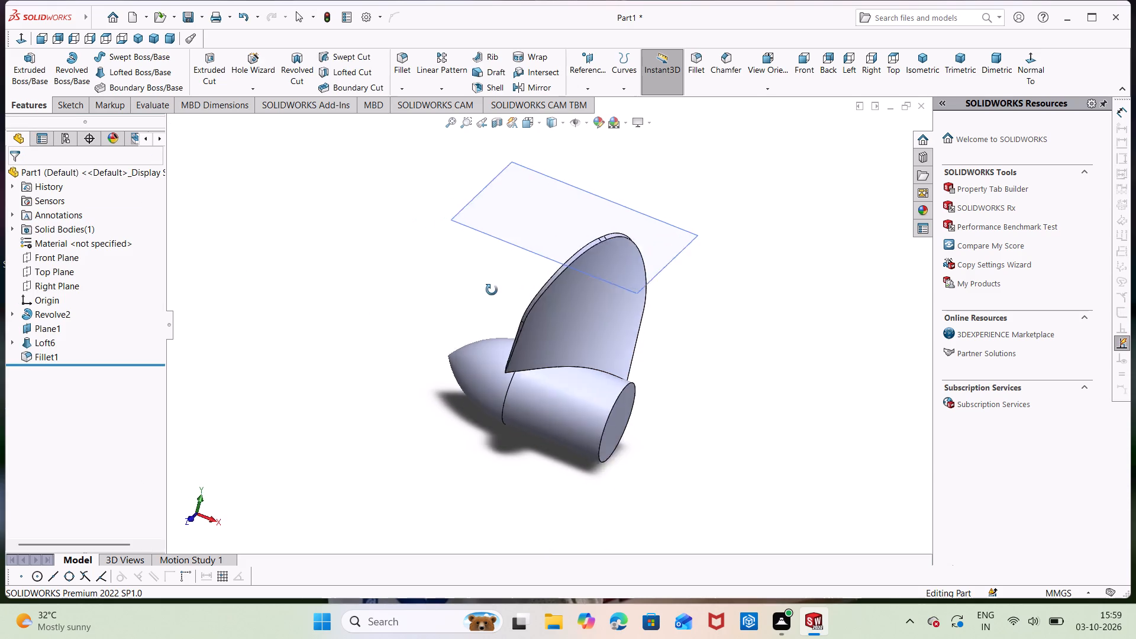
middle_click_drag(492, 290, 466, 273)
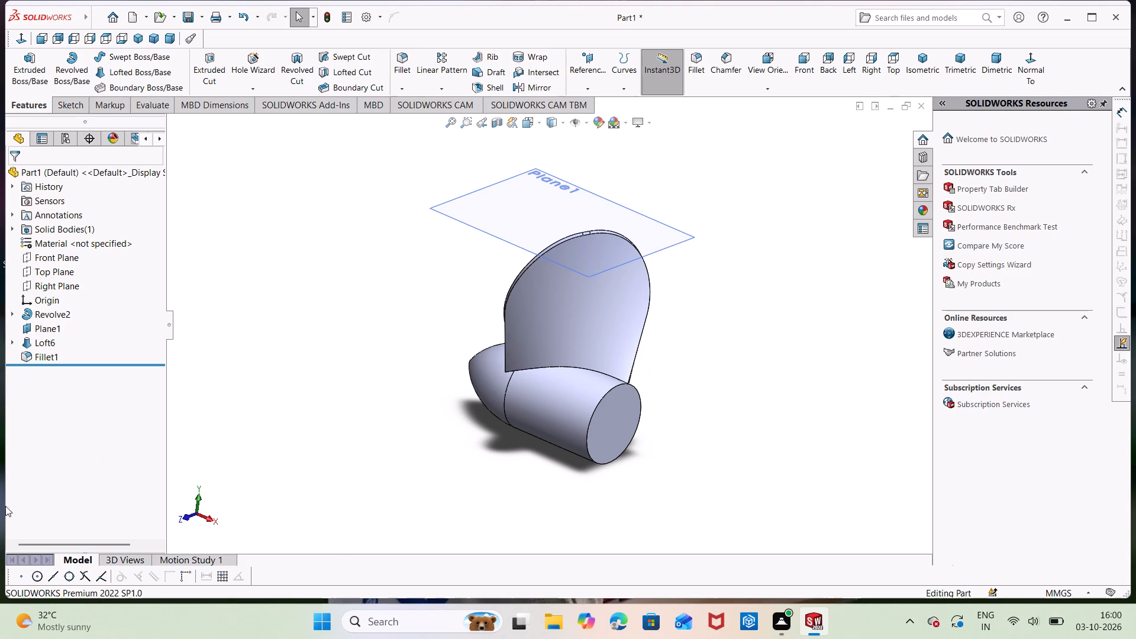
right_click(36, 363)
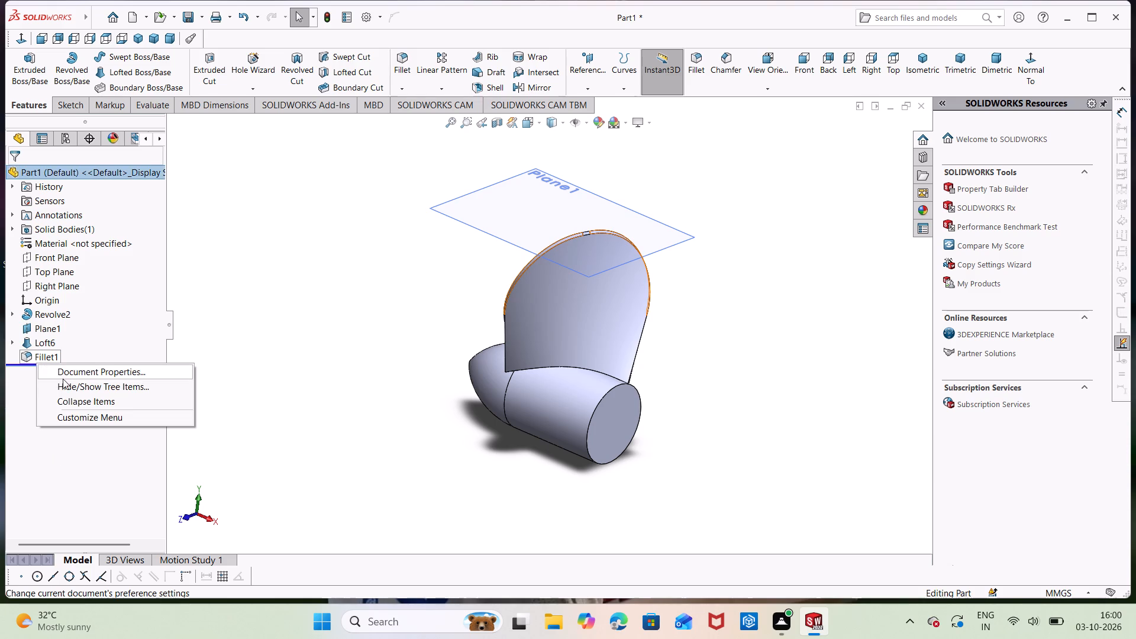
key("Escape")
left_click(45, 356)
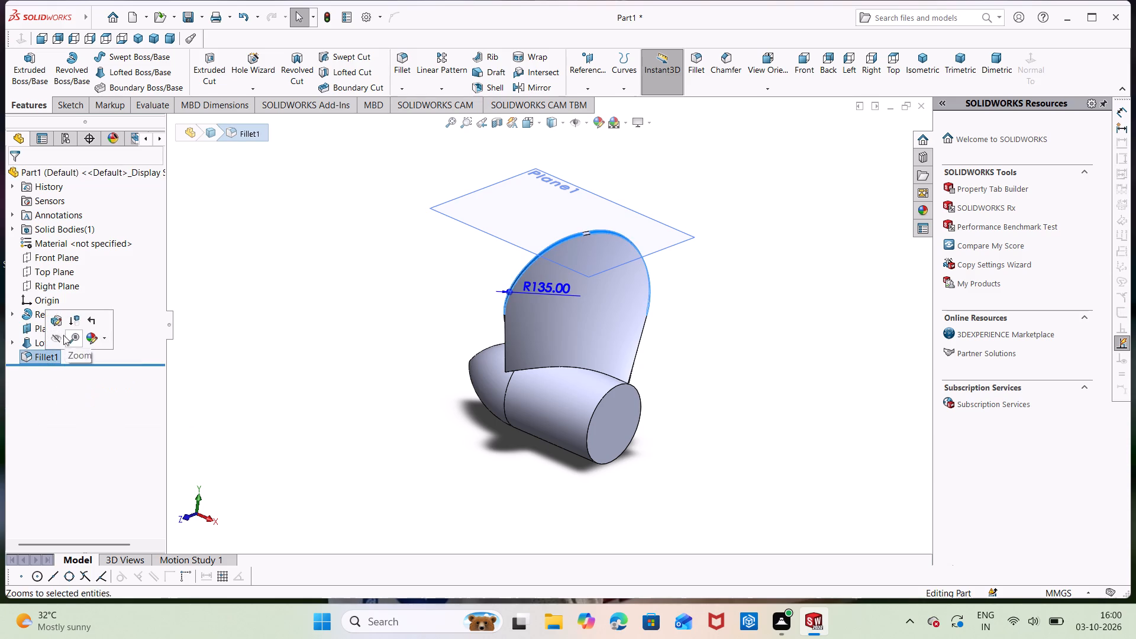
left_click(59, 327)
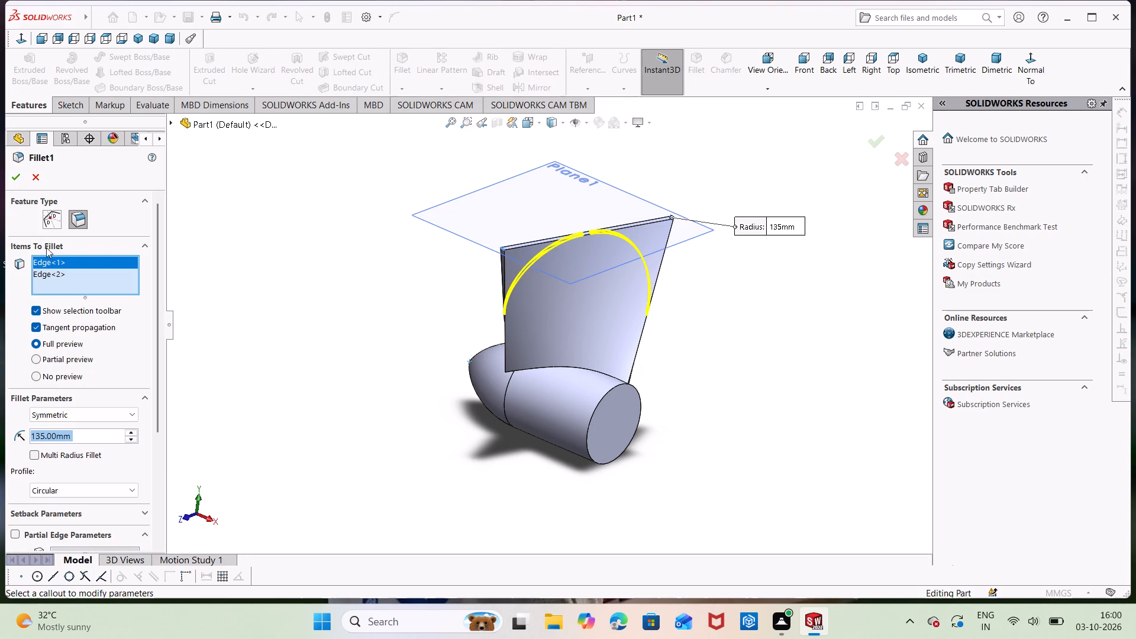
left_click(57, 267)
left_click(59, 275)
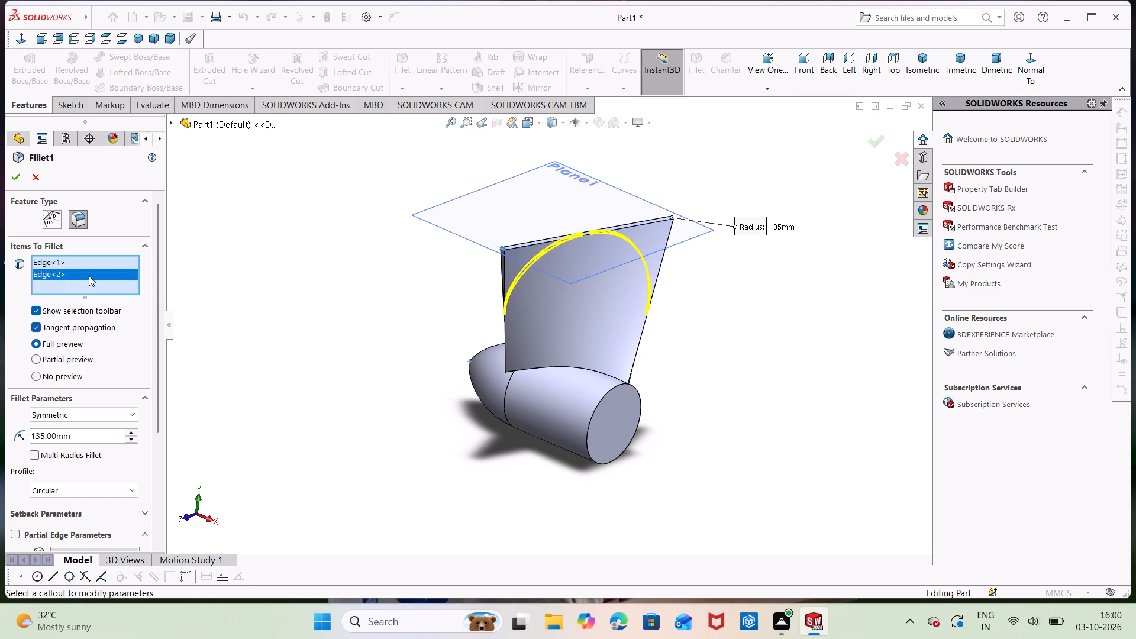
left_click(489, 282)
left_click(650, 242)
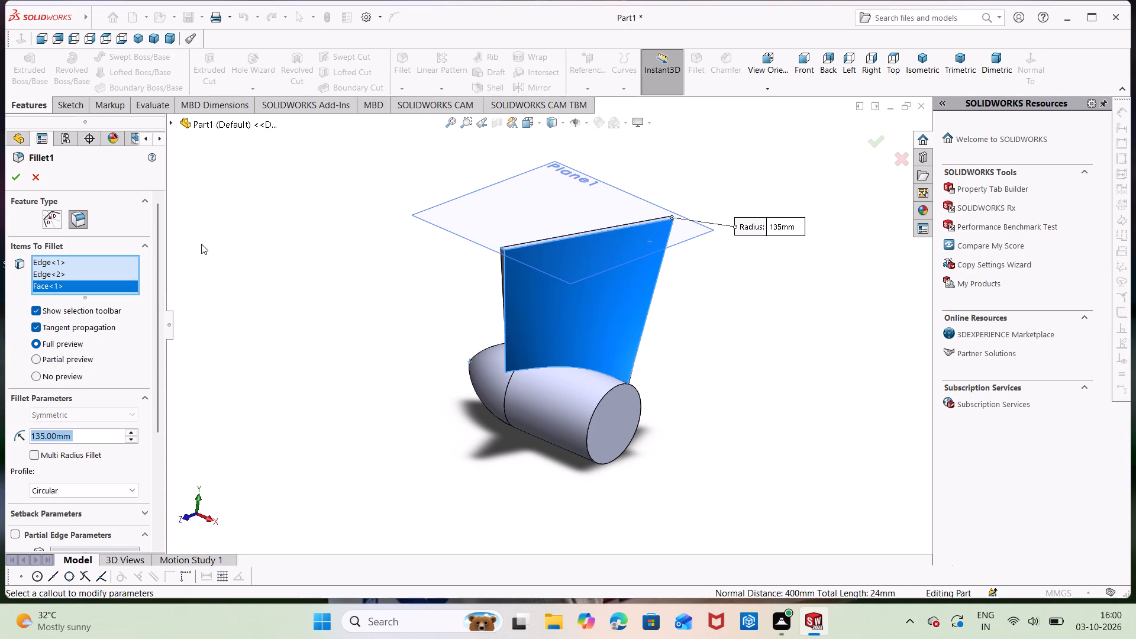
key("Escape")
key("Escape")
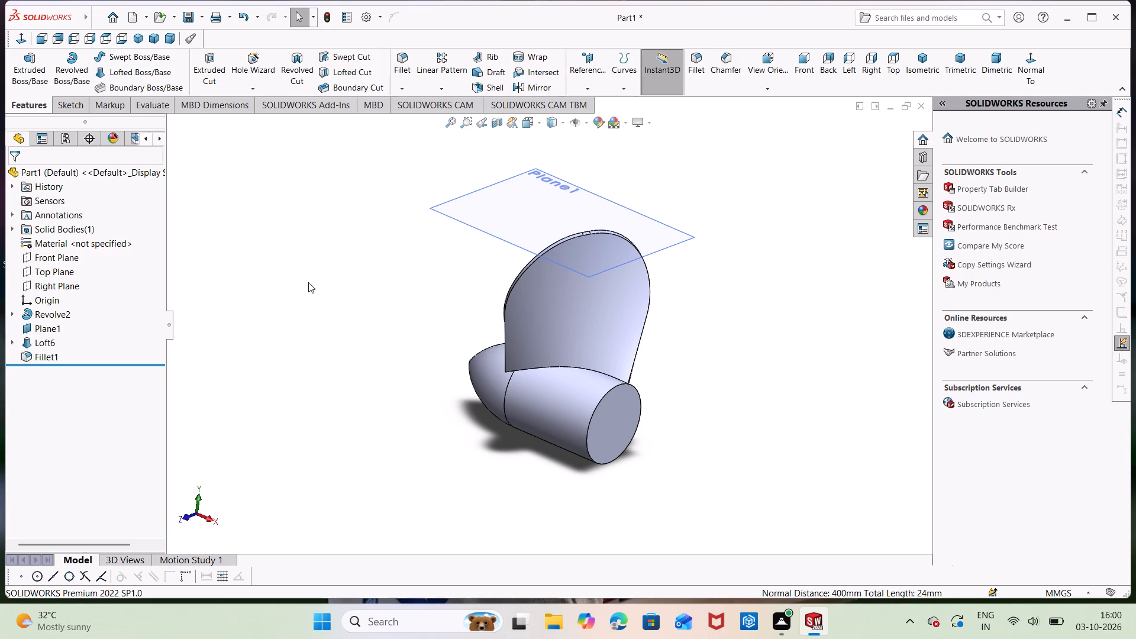
Start a new circular pattern around the hub's cylindrical face with only the blade loft, Loft6, as the patterned feature.
middle_click_drag(318, 317, 353, 280)
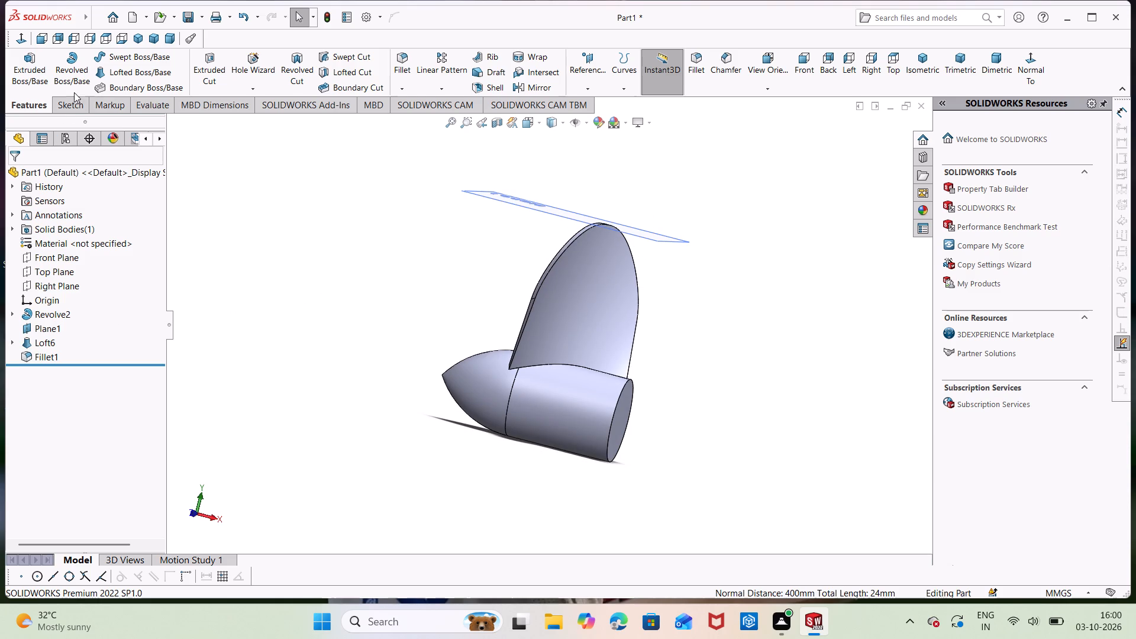
left_click(456, 94)
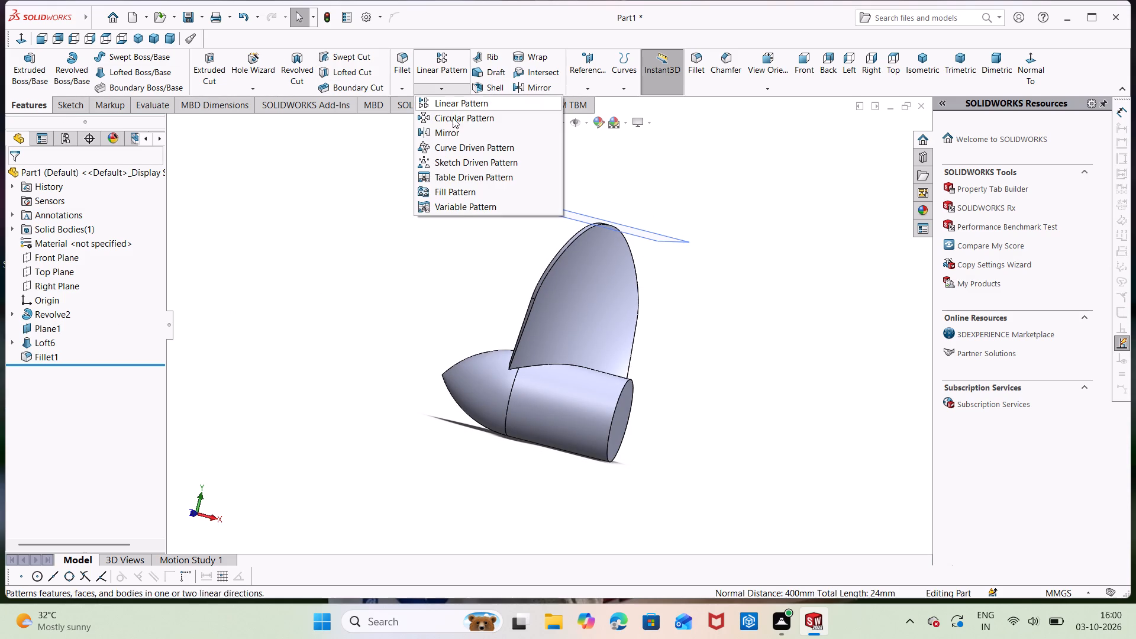
left_click(454, 115)
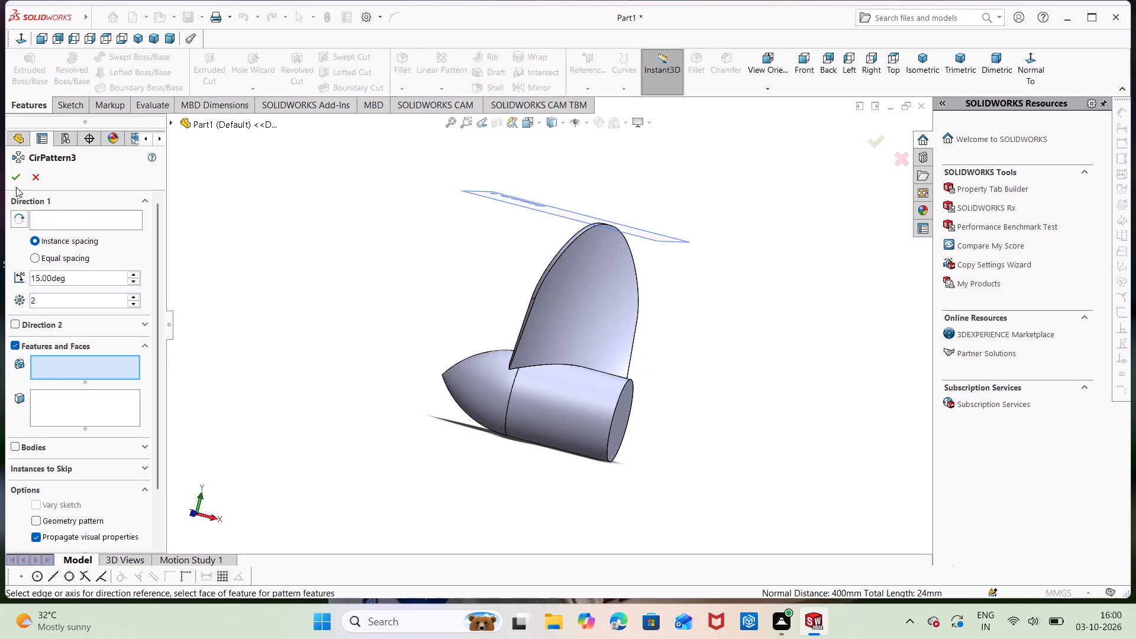
left_click(63, 214)
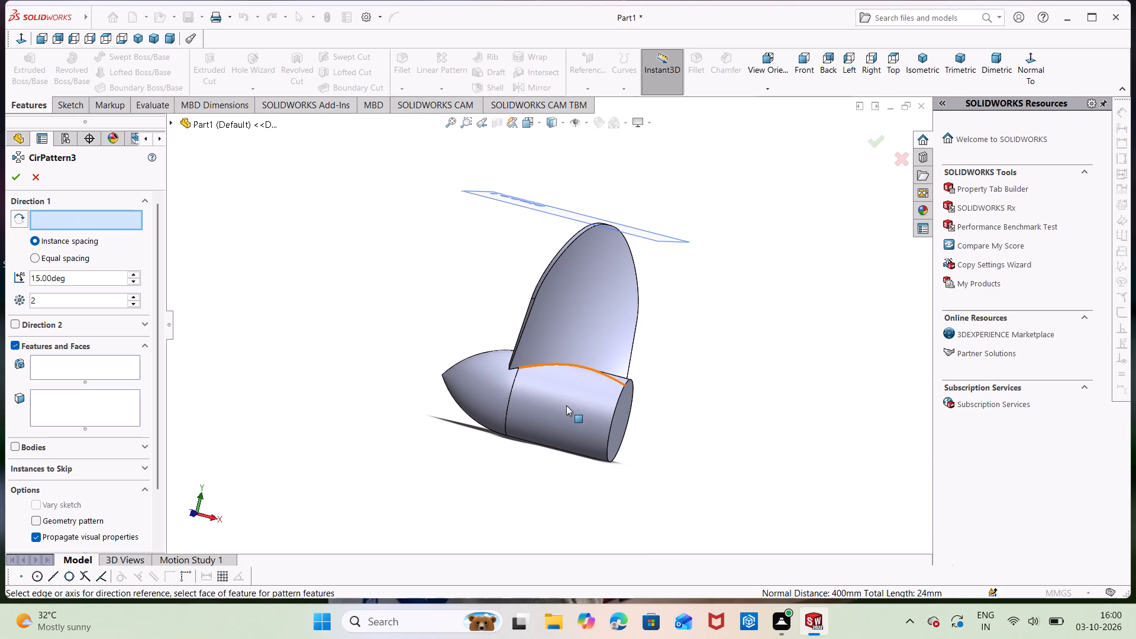
left_click(566, 405)
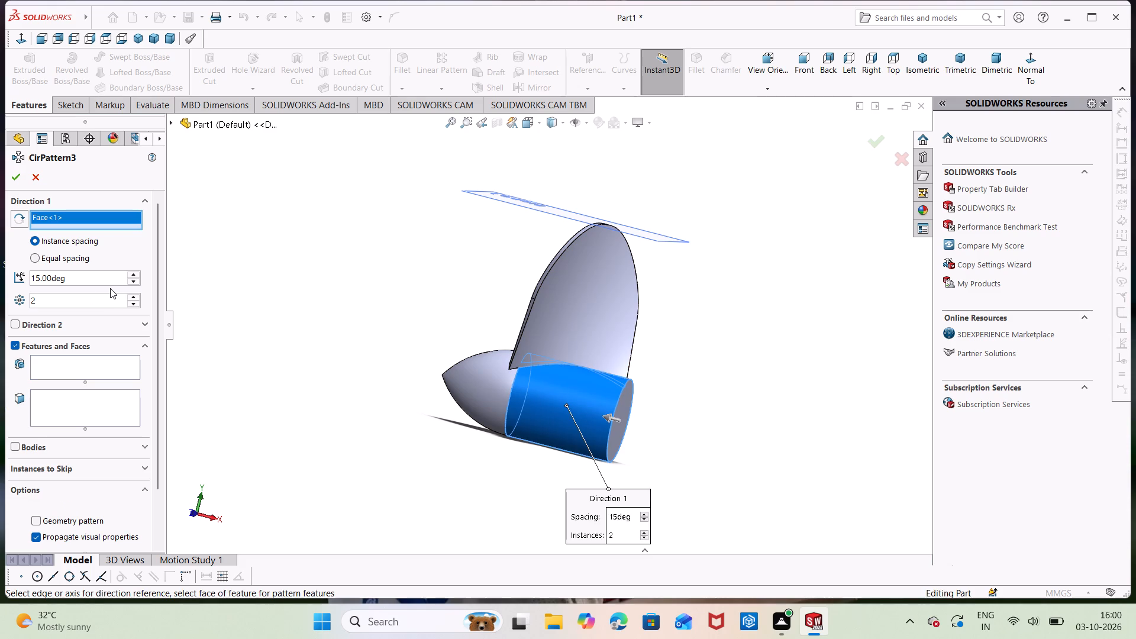
left_click(57, 357)
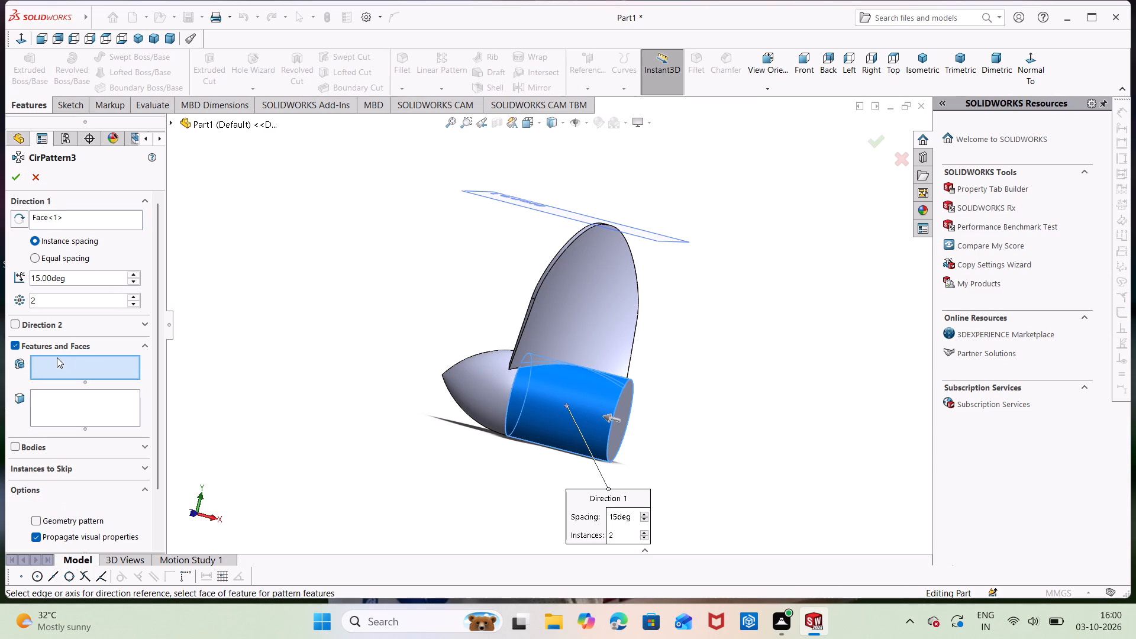
left_click(588, 275)
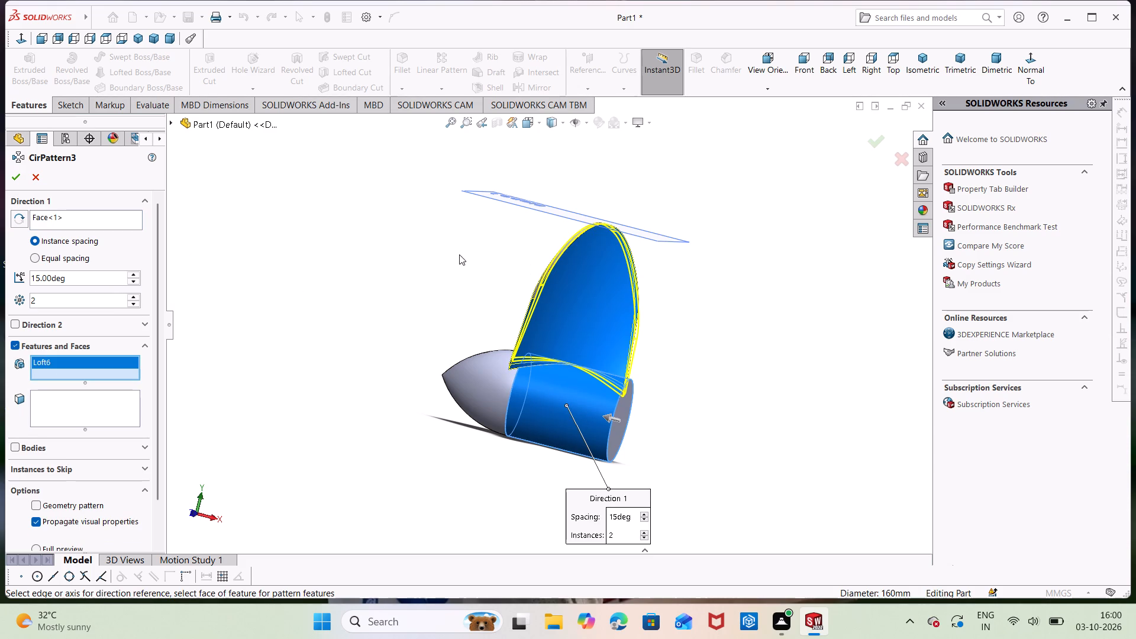
Set the pattern to 6 instances with equal spacing over 360° and create the blades around the hub.
middle_click_drag(476, 244, 369, 317)
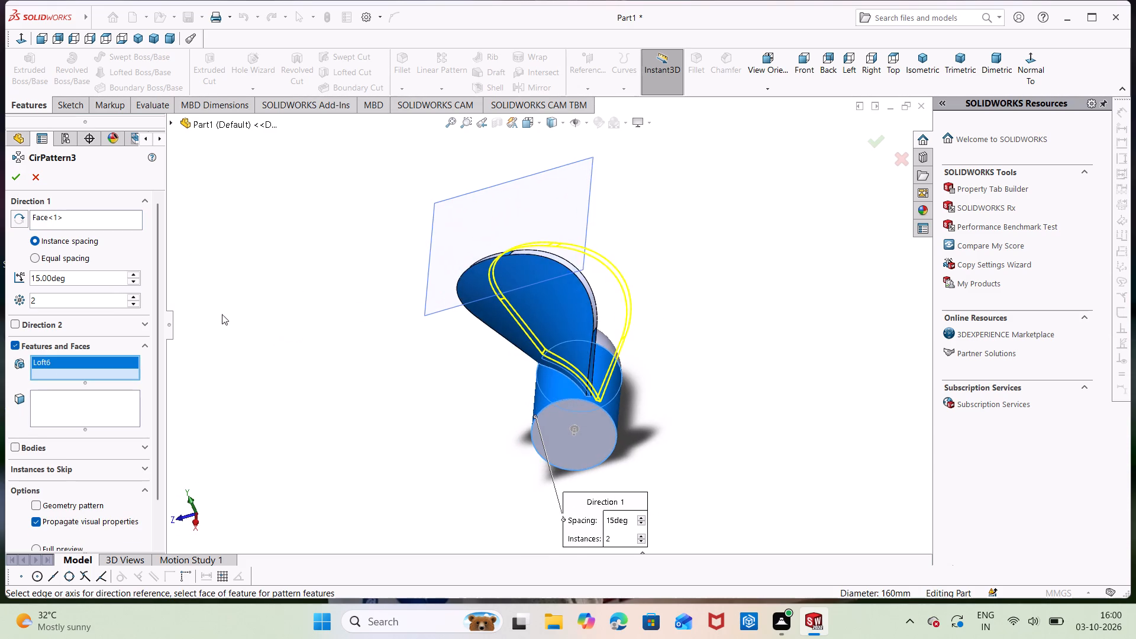
left_click(133, 295)
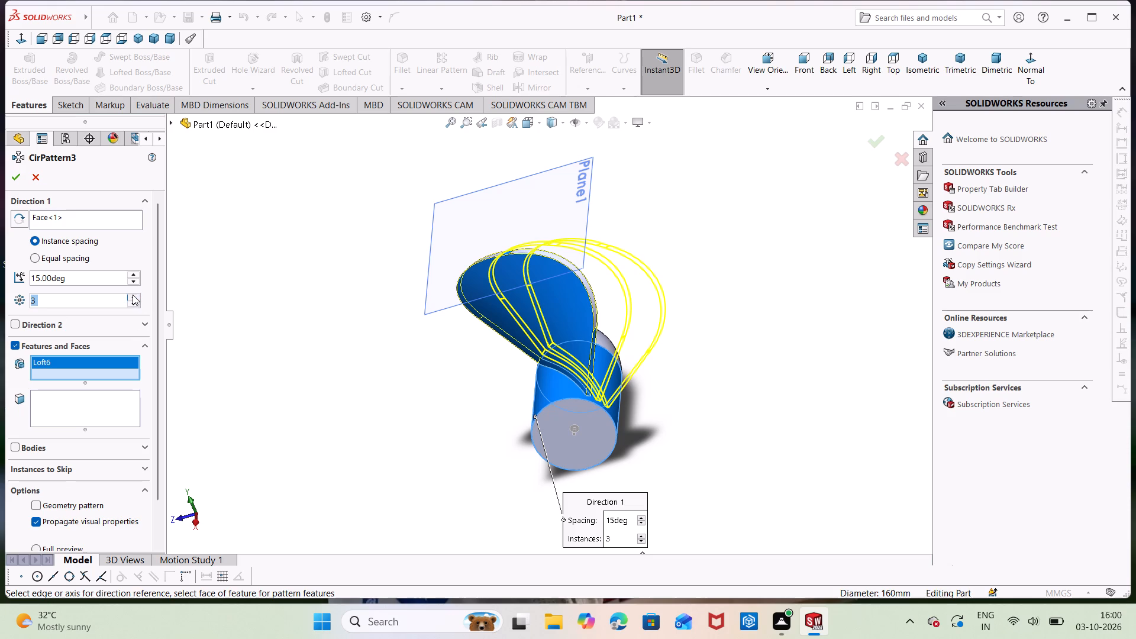
left_click(132, 295)
left_click(132, 296)
left_click(132, 296)
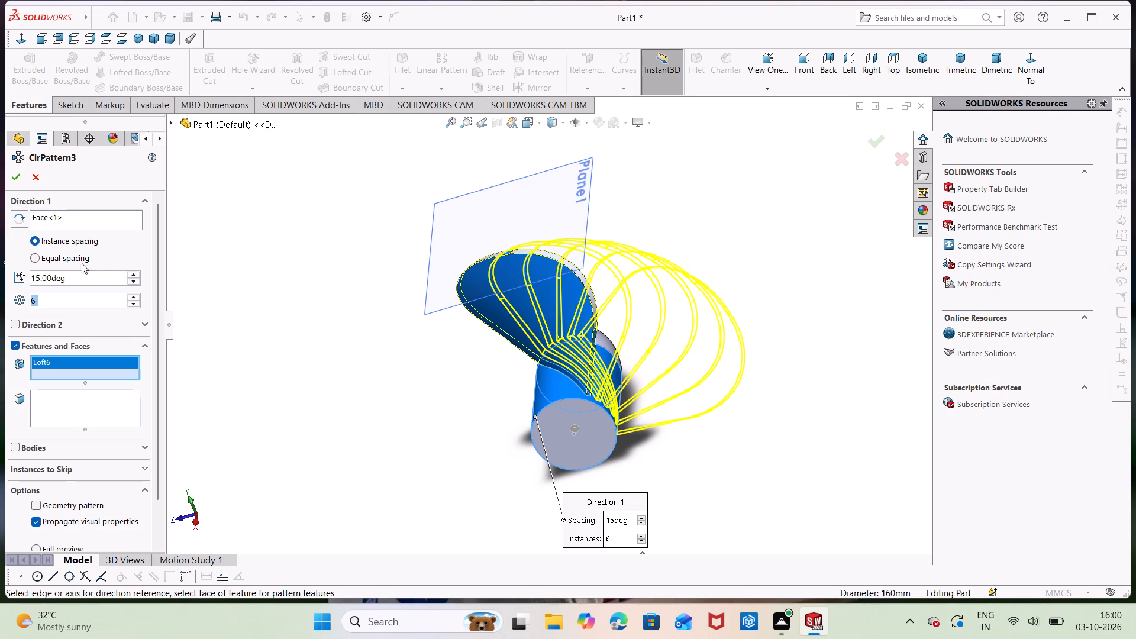
left_click(37, 259)
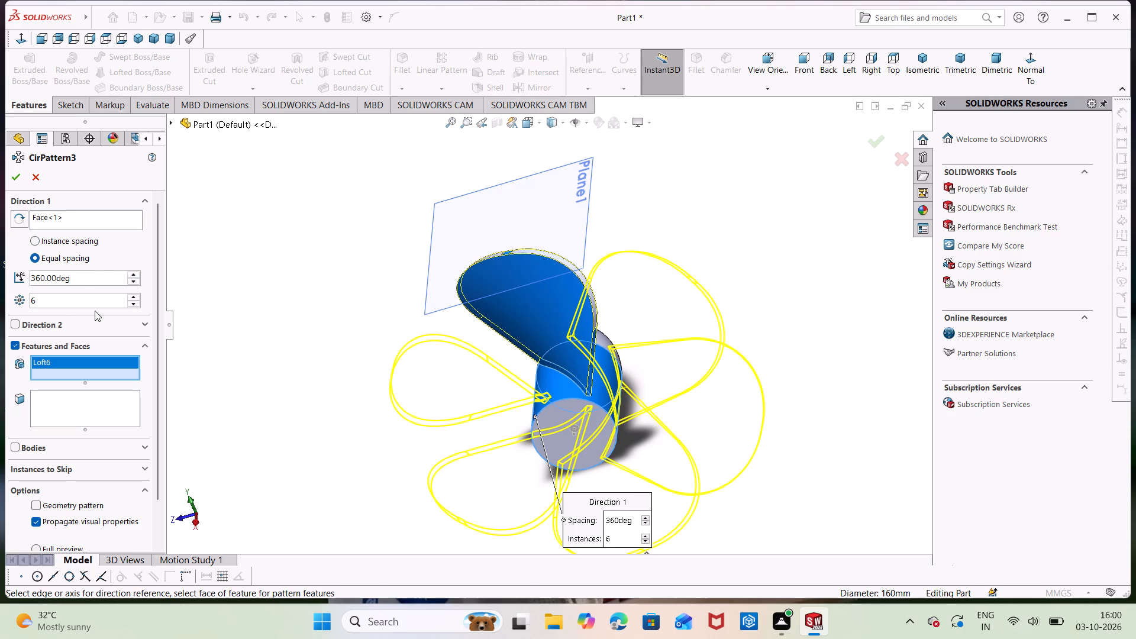
left_click(24, 177)
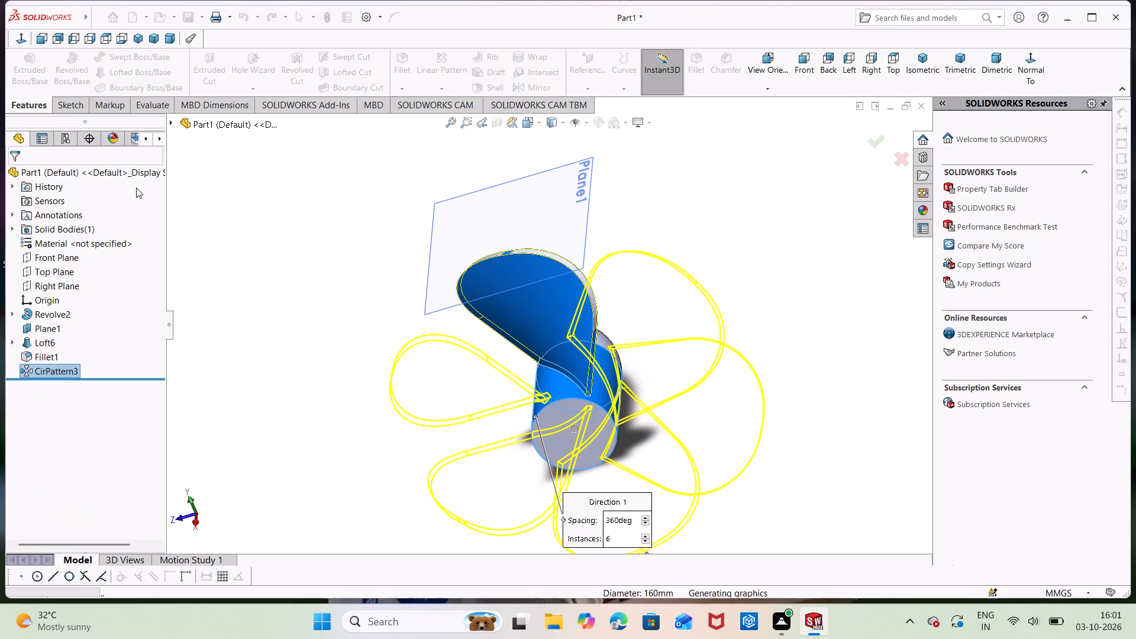
left_click(247, 217)
left_click(286, 227)
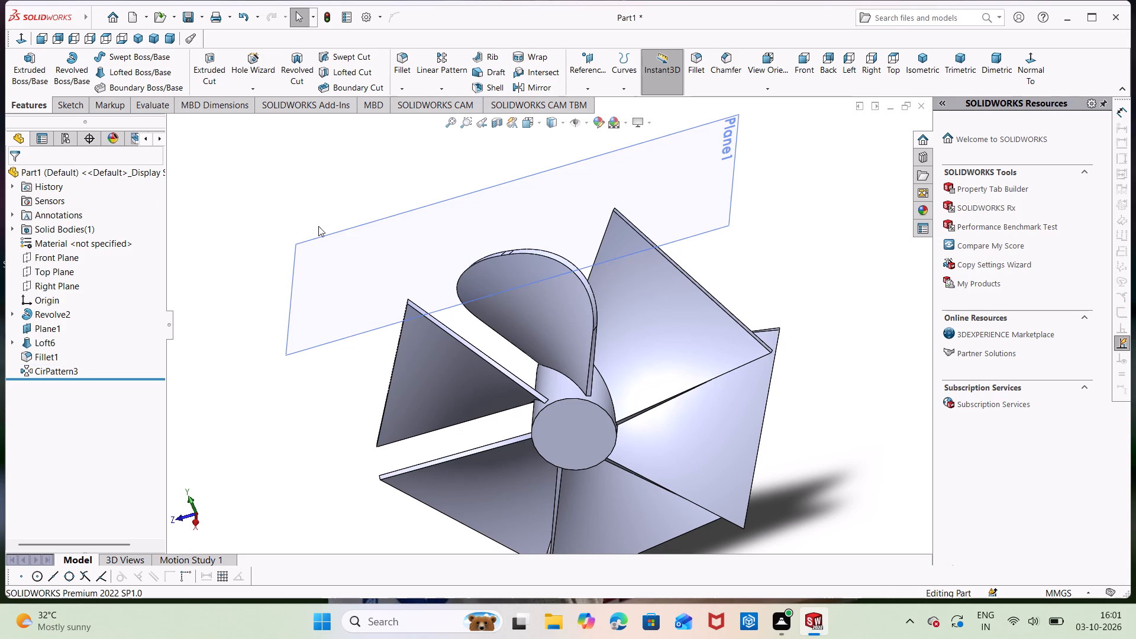
left_click(240, 189)
middle_click_drag(399, 244, 319, 193)
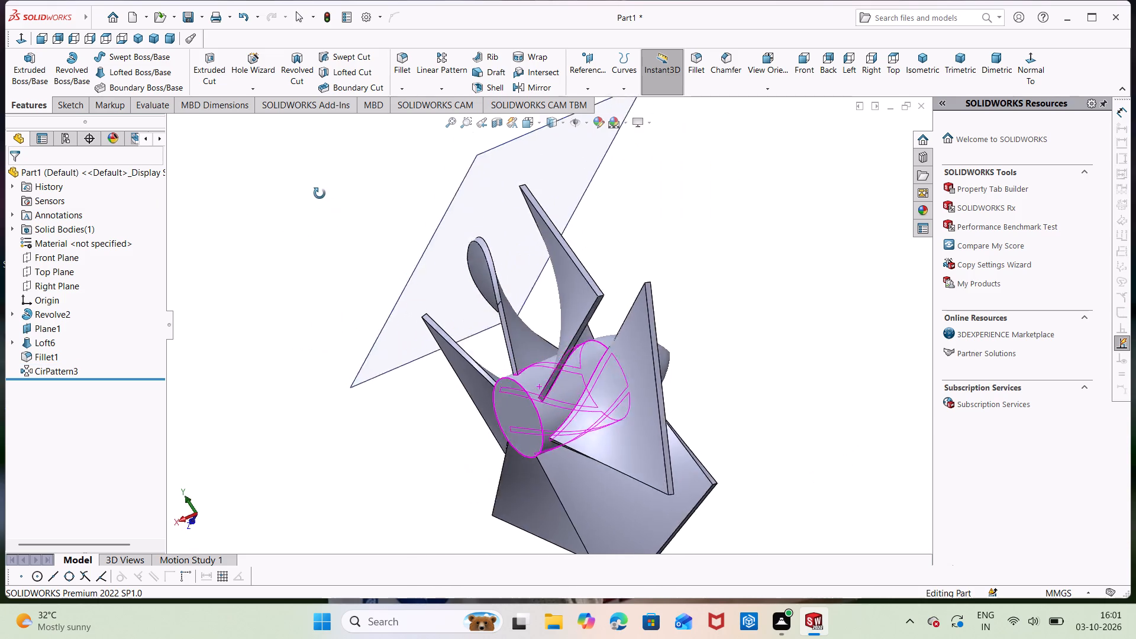
Undo the circular pattern that repeats only the blade loft around the hub.
middle_click_drag(319, 193, 337, 211)
key("ctrl+z")
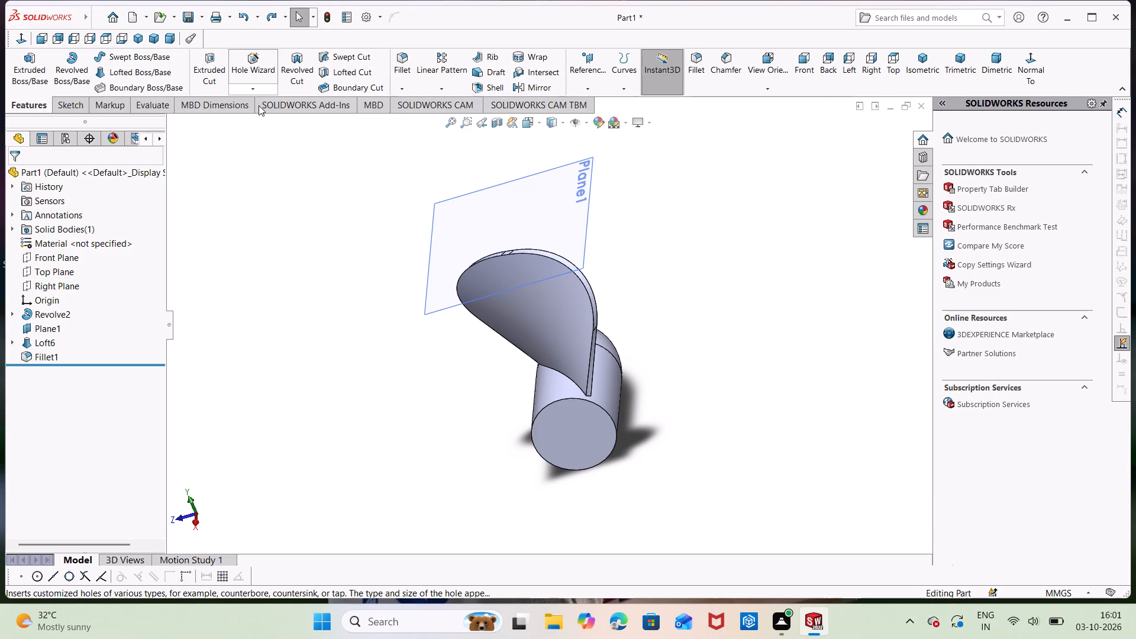
Circular-pattern Loft6 and Fillet1 around the hub's cylindrical face with 6 equally spaced instances over 360°.
left_click(425, 84)
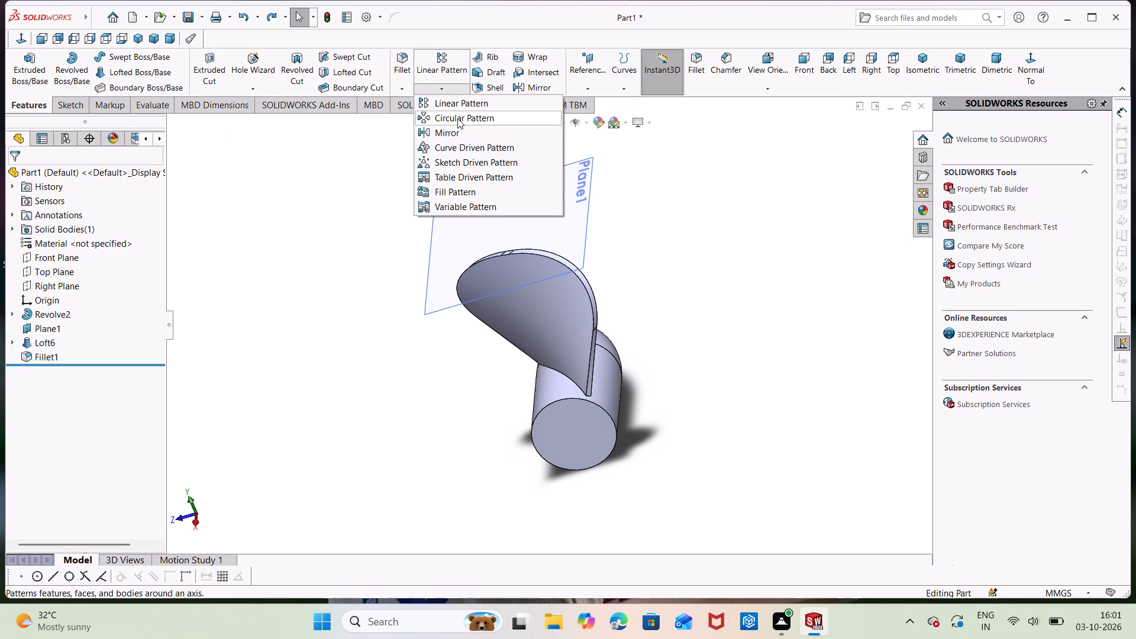
left_click(457, 121)
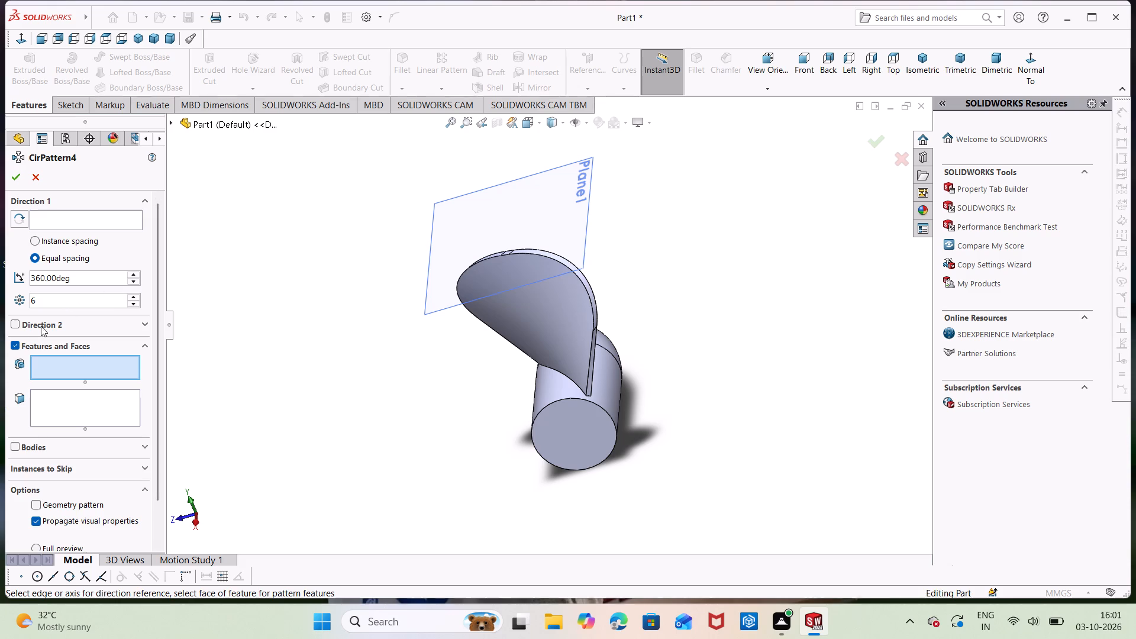
left_click(72, 211)
left_click(69, 220)
left_click(615, 389)
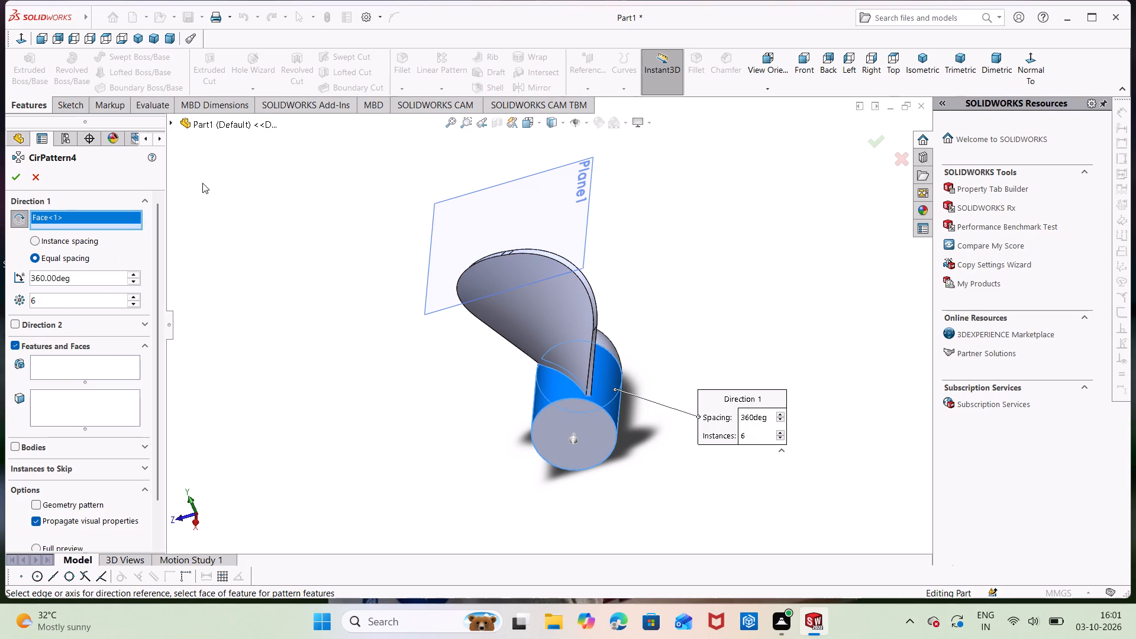
left_click(254, 122)
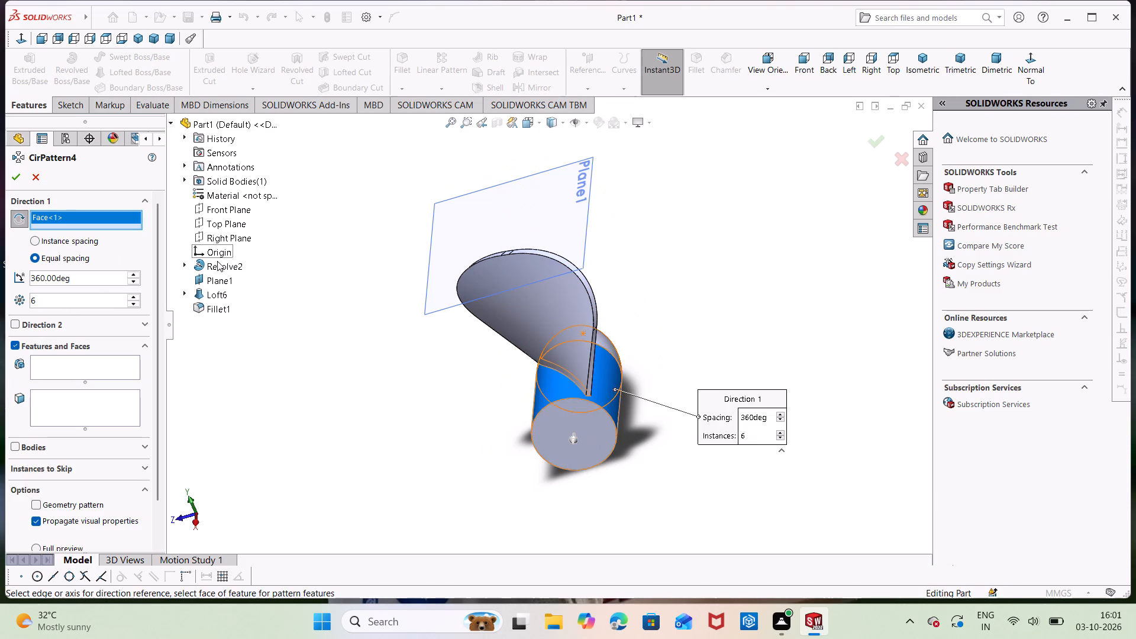
left_click(220, 295)
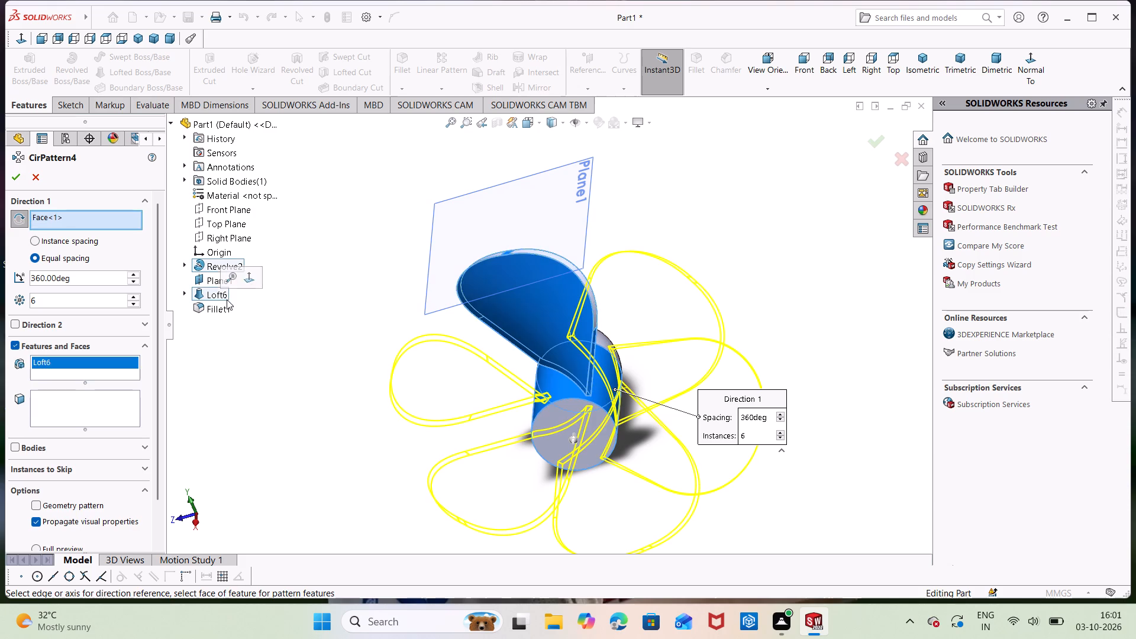
left_click(215, 309)
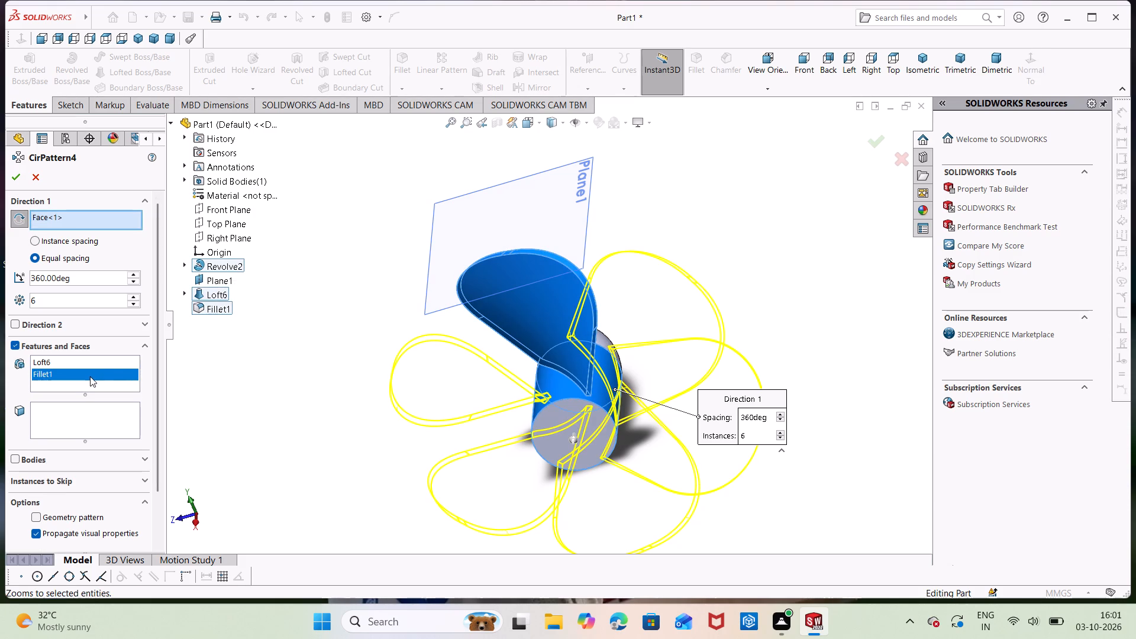
left_click(5, 177)
left_click(12, 177)
Examine the six patterned blades and the hub from the back and the front.
left_click(330, 253)
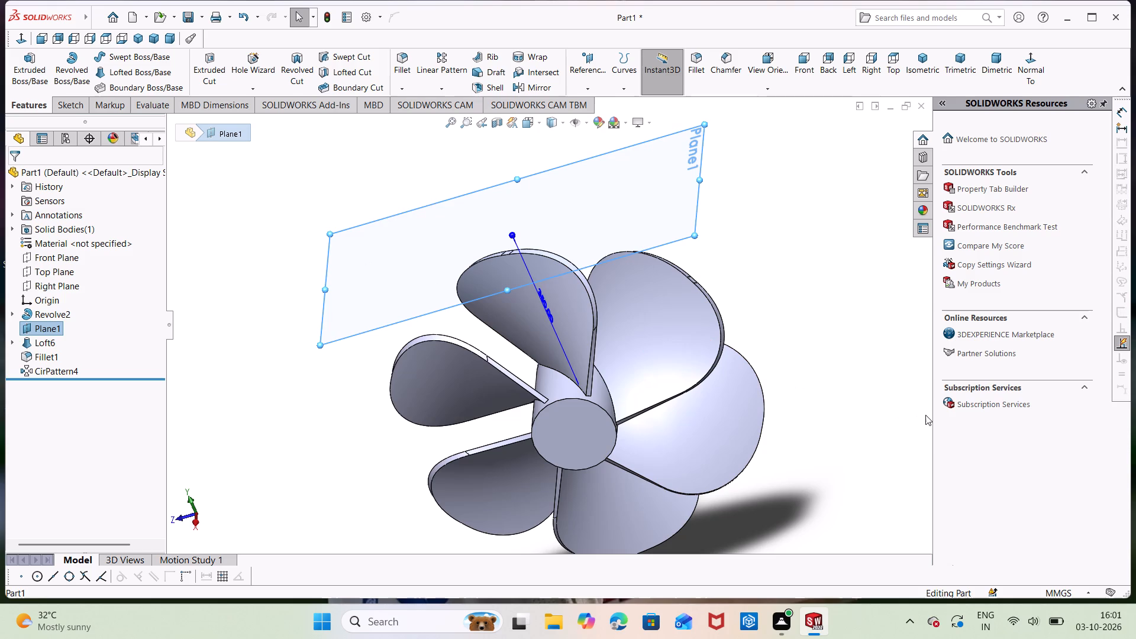
middle_click_drag(847, 398, 457, 456)
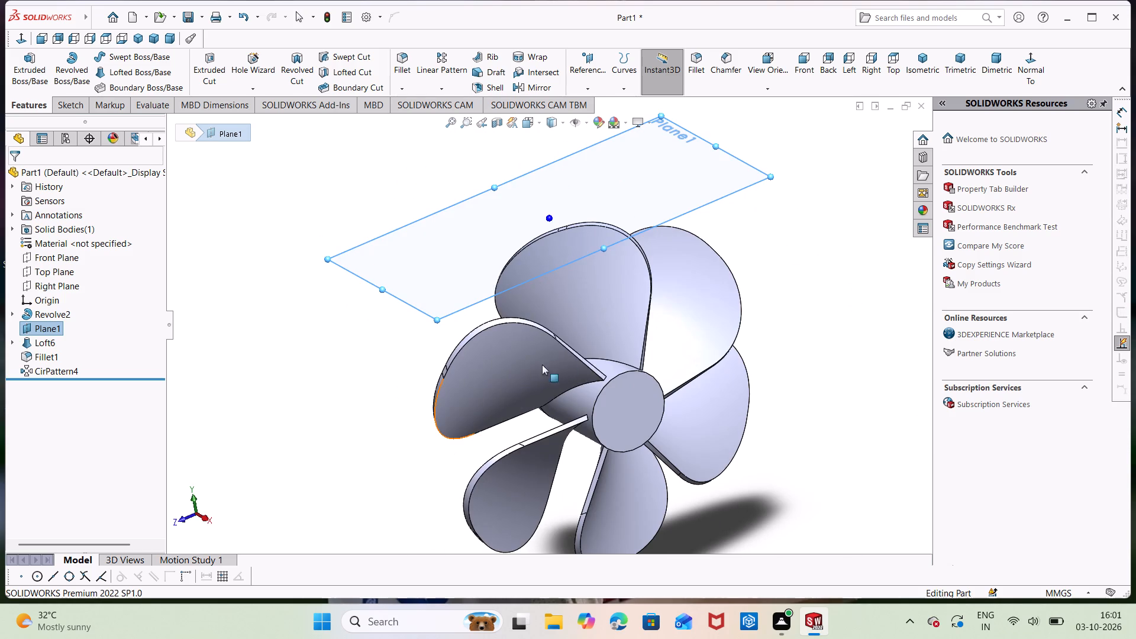
left_click(798, 269)
left_click(816, 290)
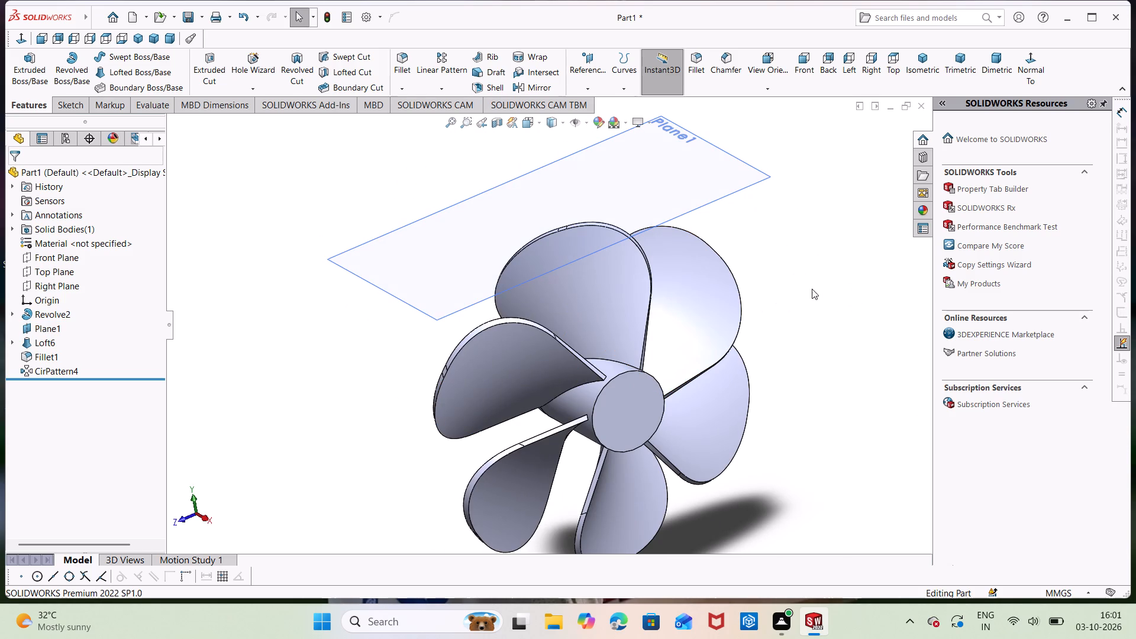
middle_click_drag(806, 301, 580, 296)
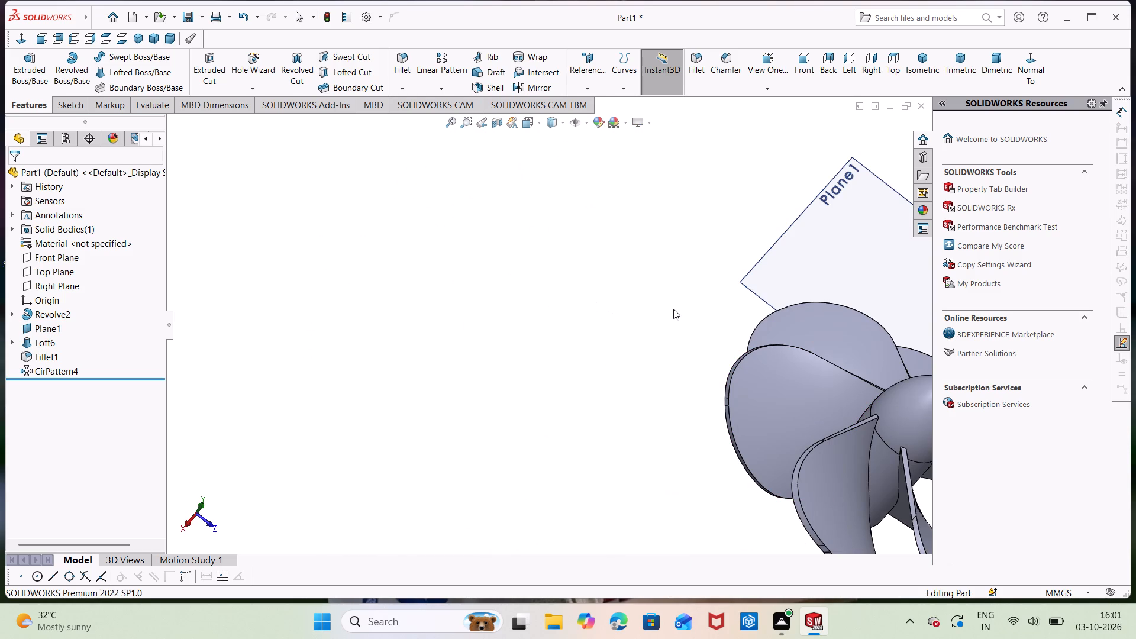
key("f")
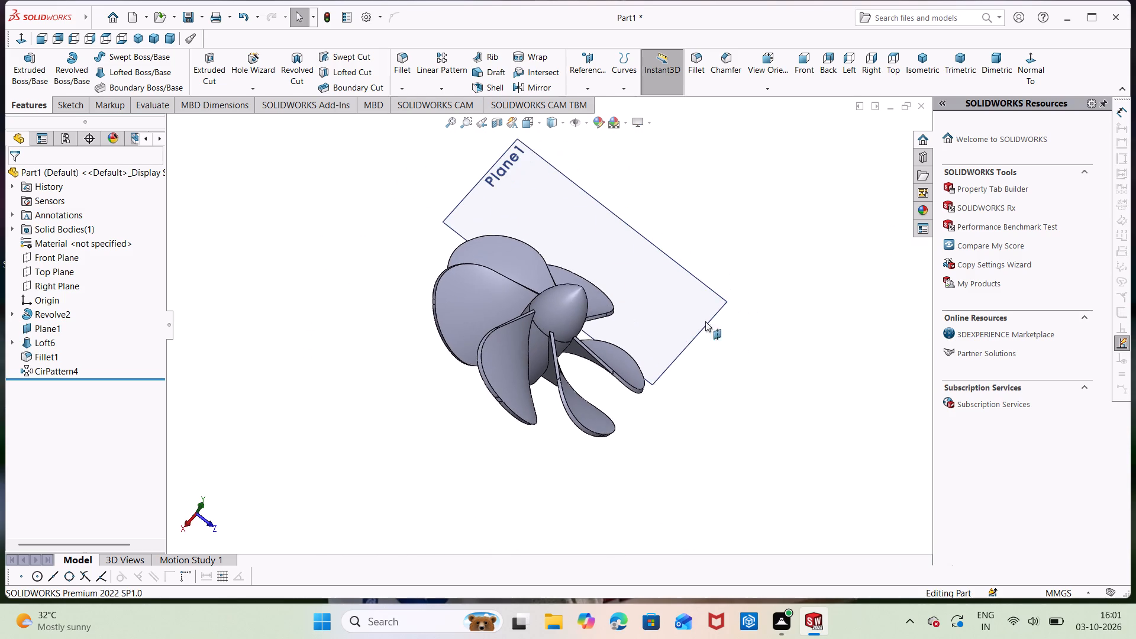
middle_click_drag(688, 361, 617, 469)
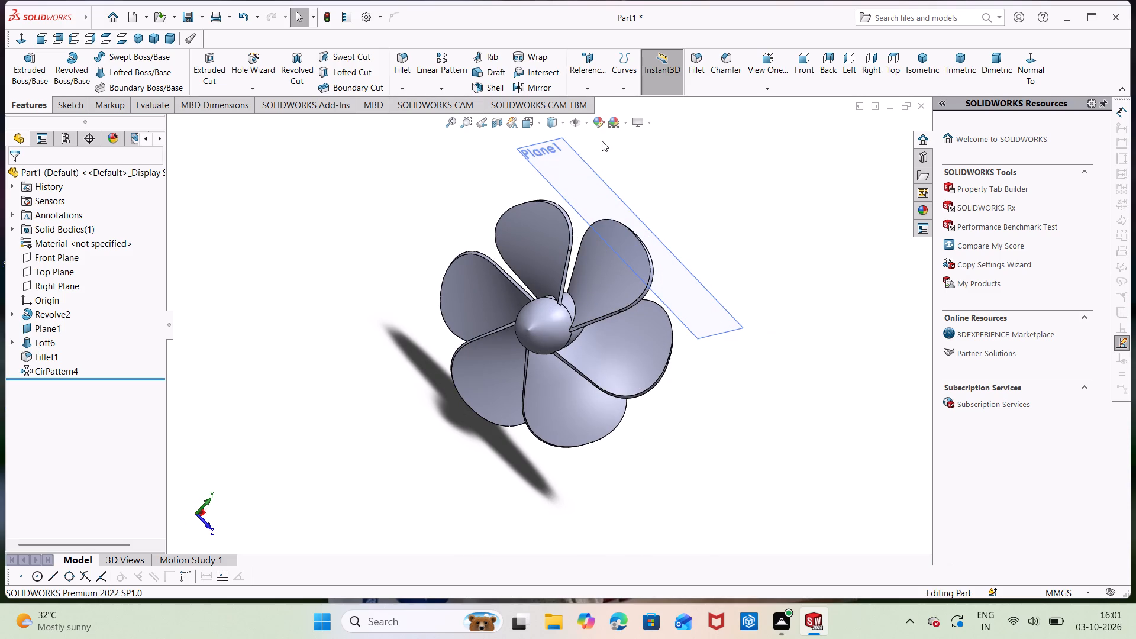
Turn off shadows in shaded mode and turn on Ambient Occlusion and the Cartoon effect for the propeller view.
left_click(625, 125)
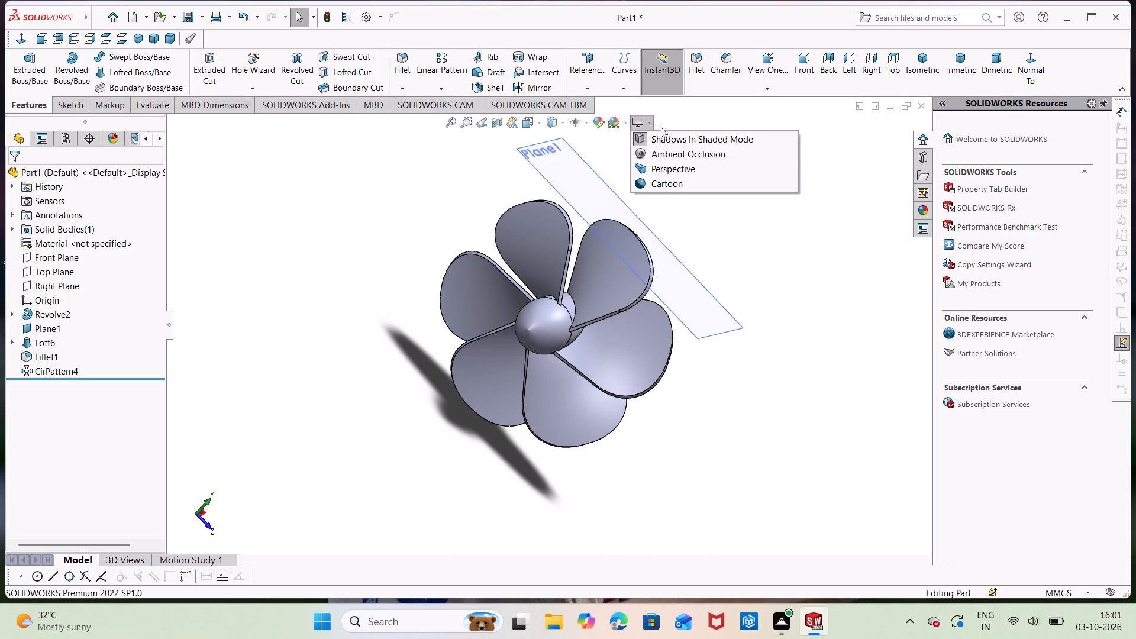
left_click(675, 150)
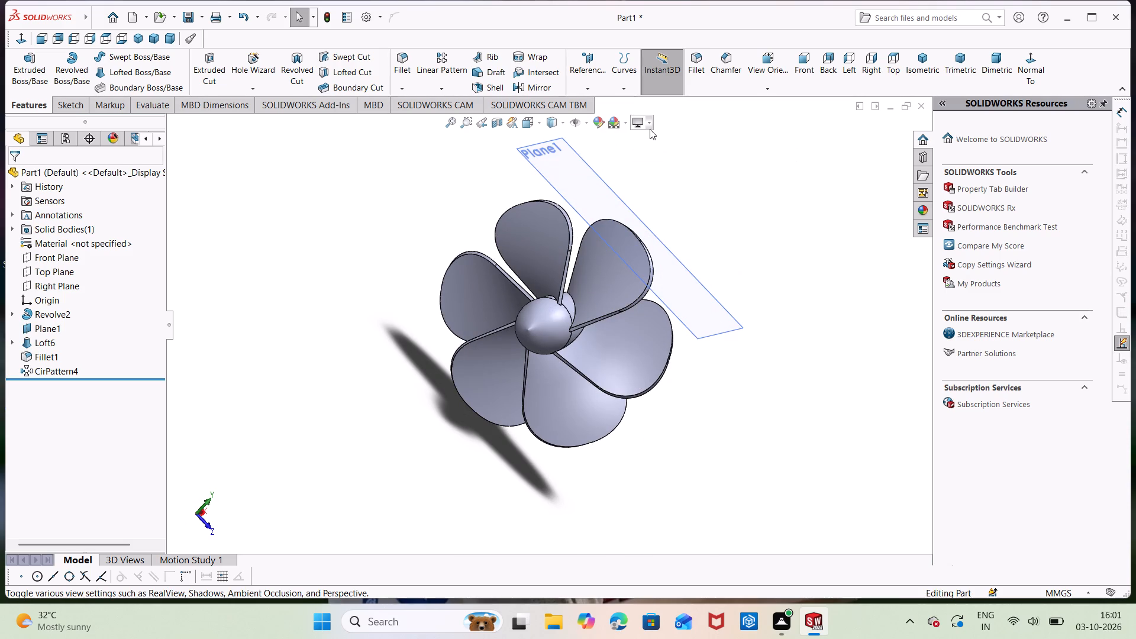
left_click(650, 129)
left_click(672, 151)
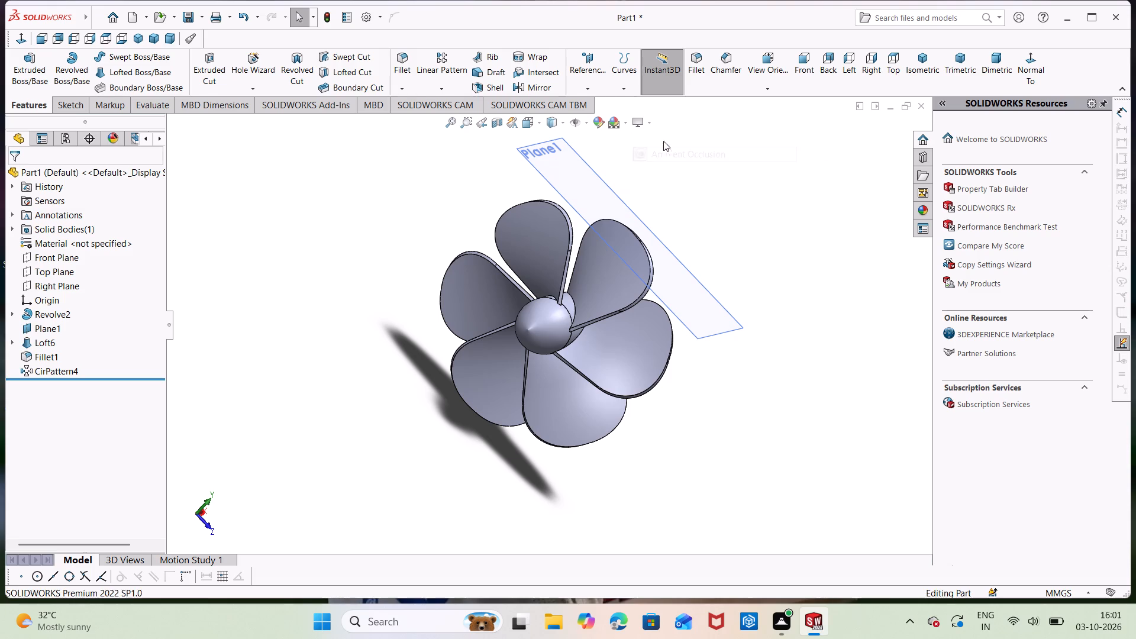
left_click(647, 122)
left_click(663, 135)
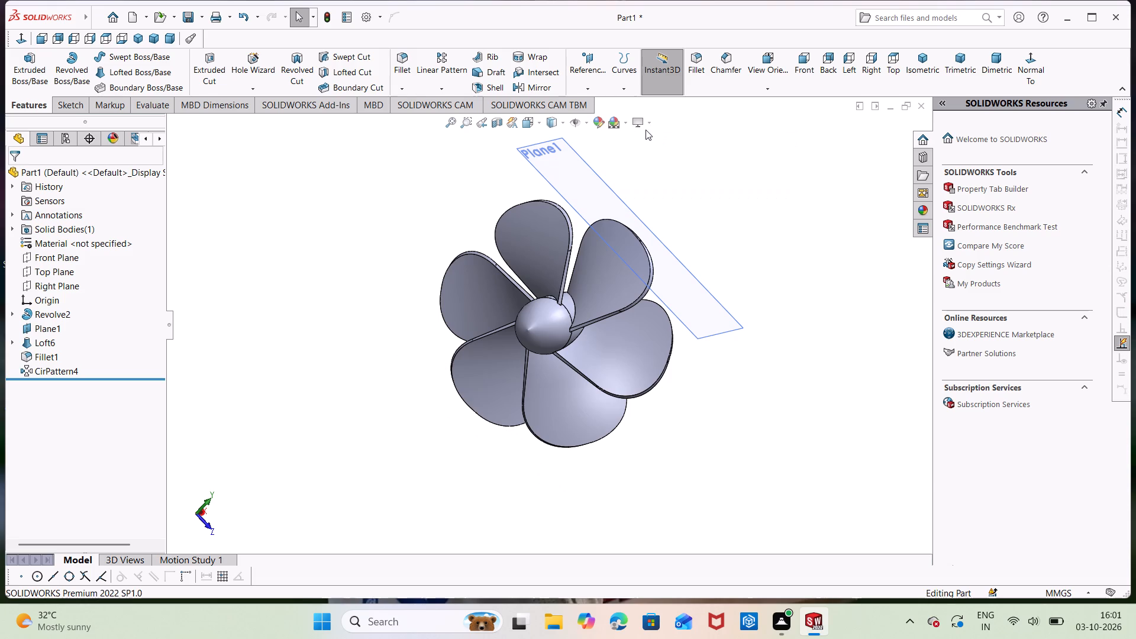
left_click(648, 117)
left_click(667, 161)
left_click(650, 125)
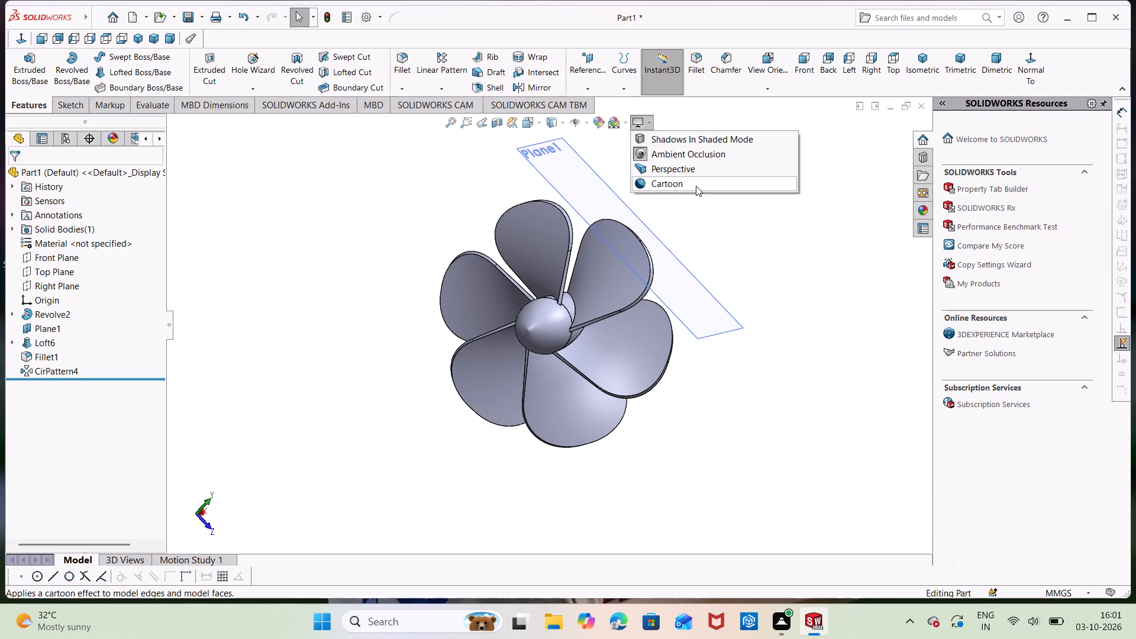
left_click(696, 186)
middle_click_drag(745, 222, 680, 298)
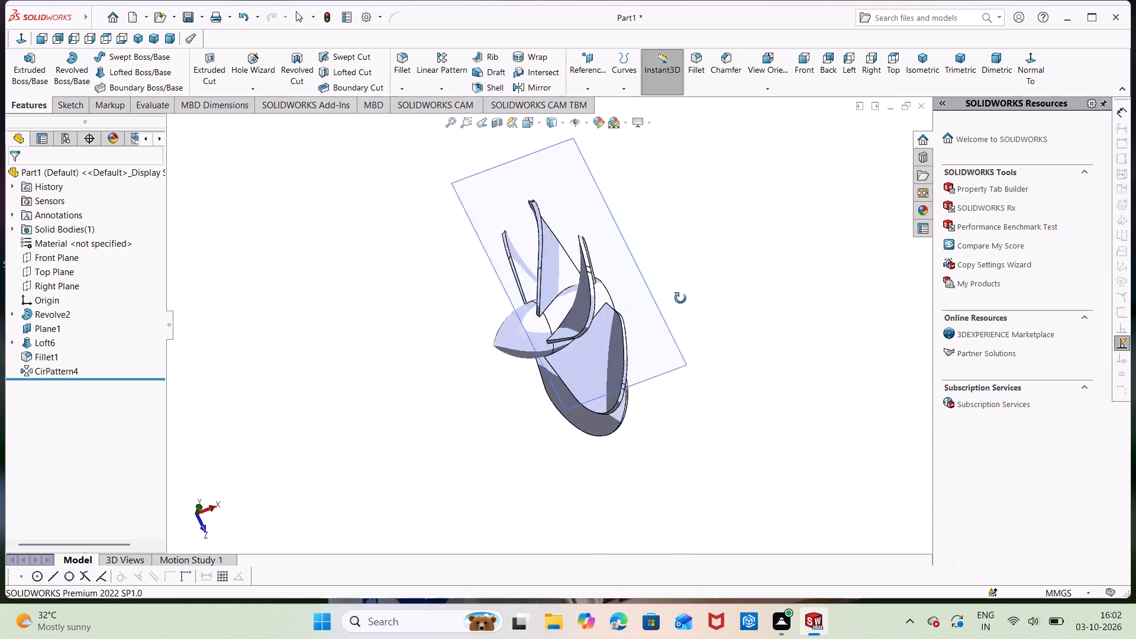
middle_click_drag(680, 298, 761, 232)
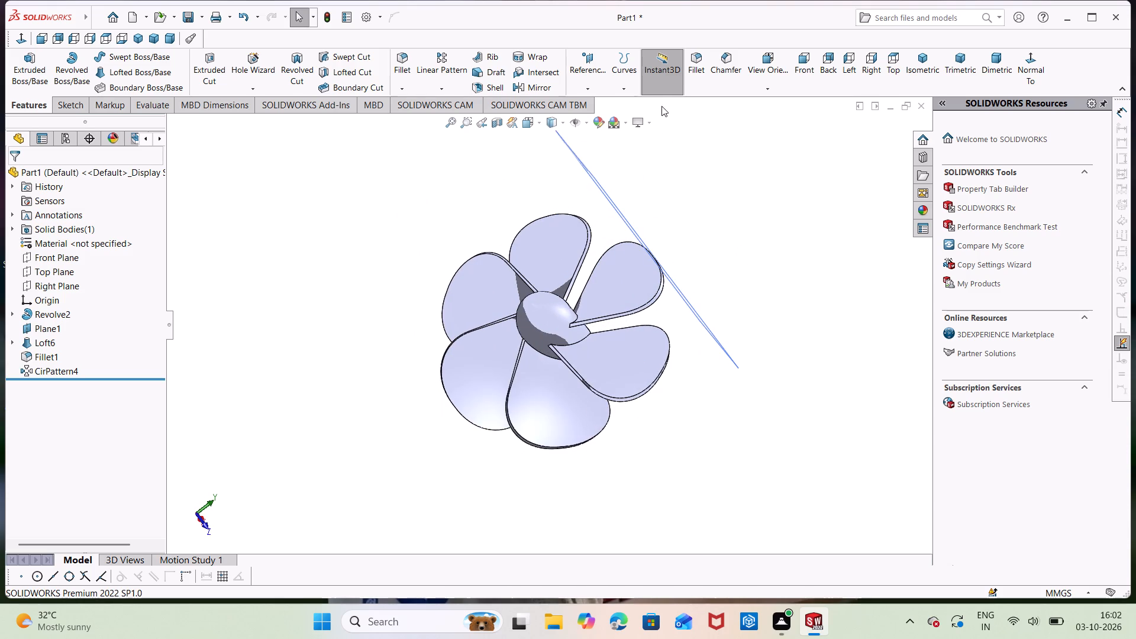
Edit the whole part's appearance, look through the scenes and decals, and apply polished steel from the Metal appearances.
left_click(600, 115)
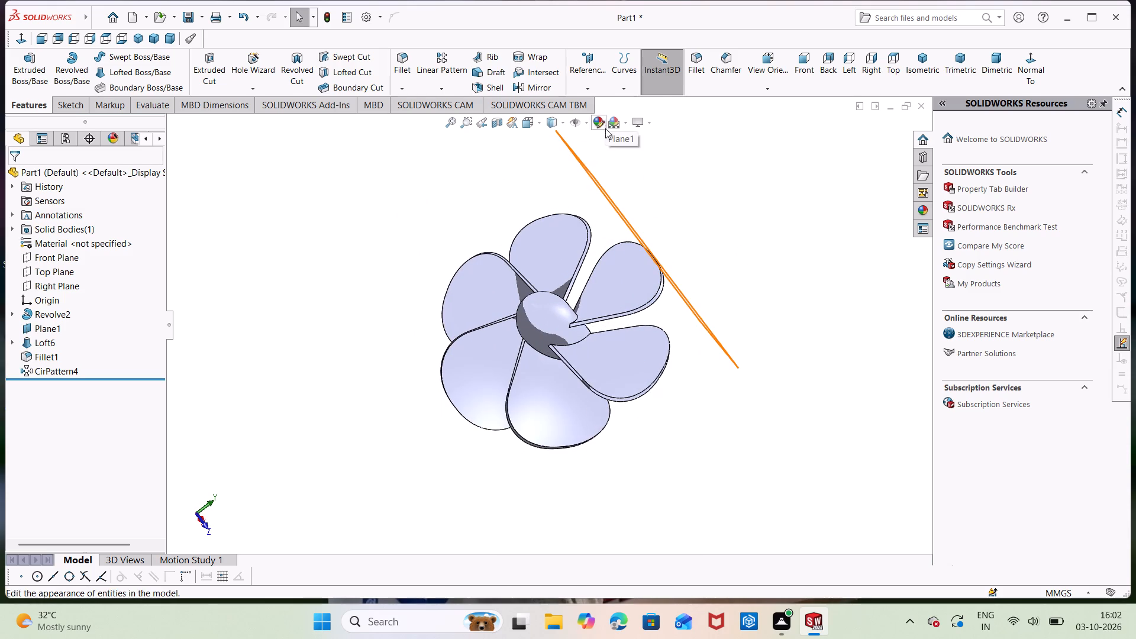
left_click(599, 121)
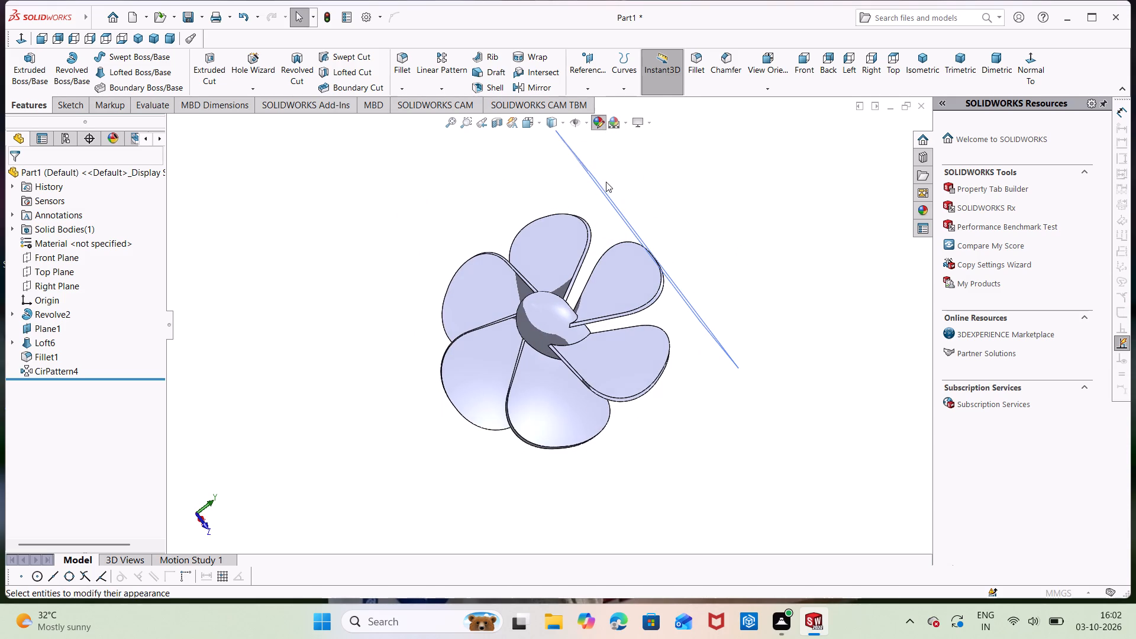
middle_click_drag(655, 195, 605, 295)
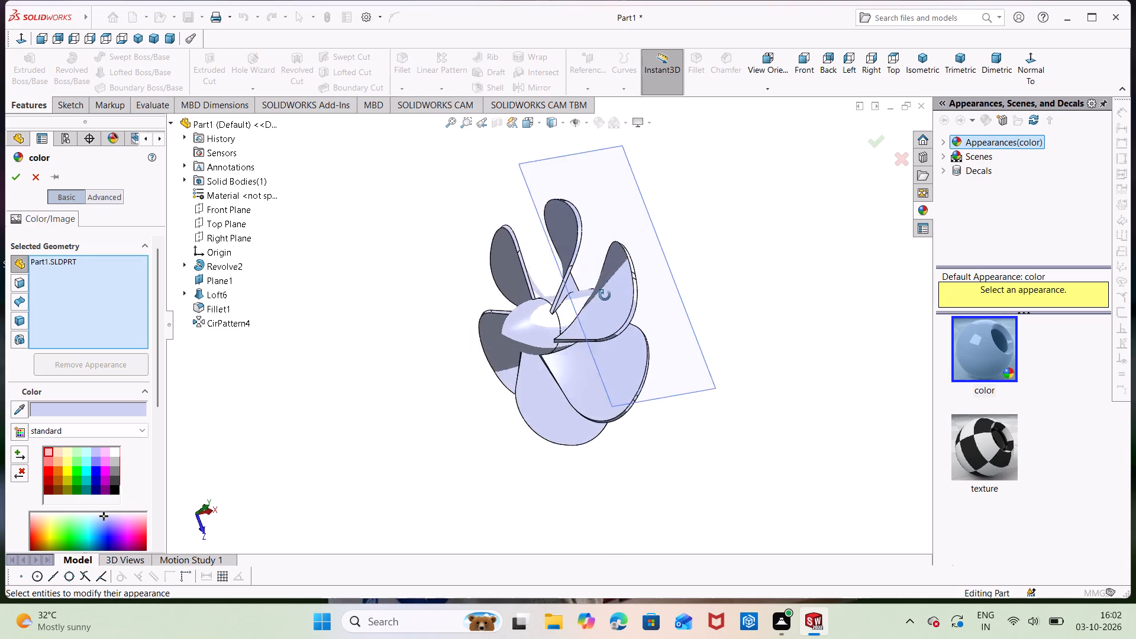
middle_click_drag(605, 295, 601, 302)
left_click(967, 358)
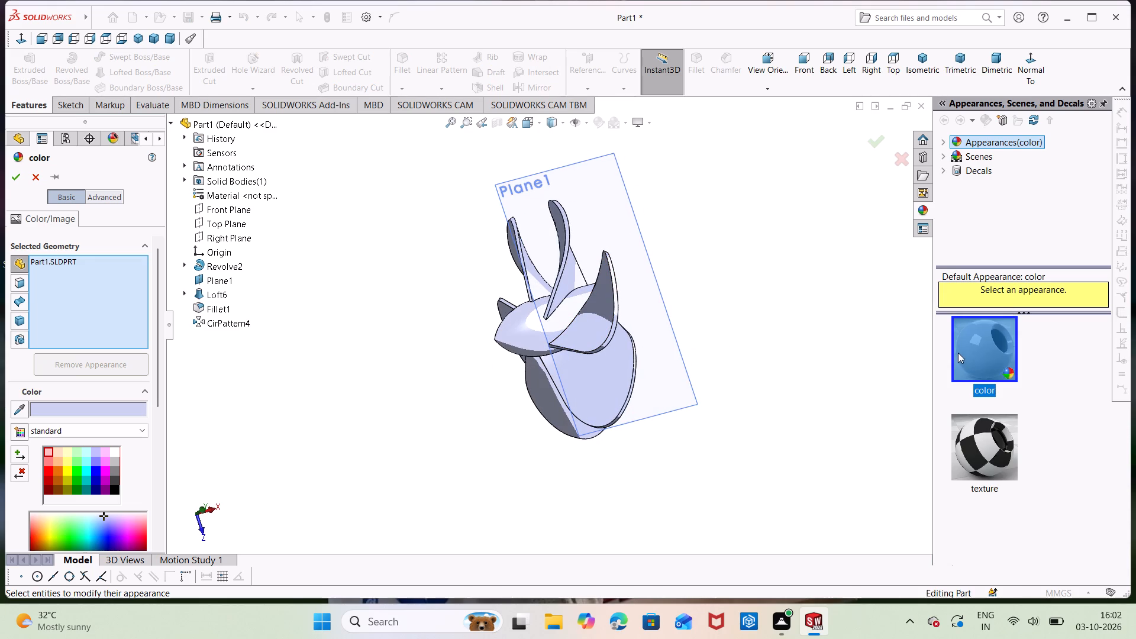
left_click(977, 156)
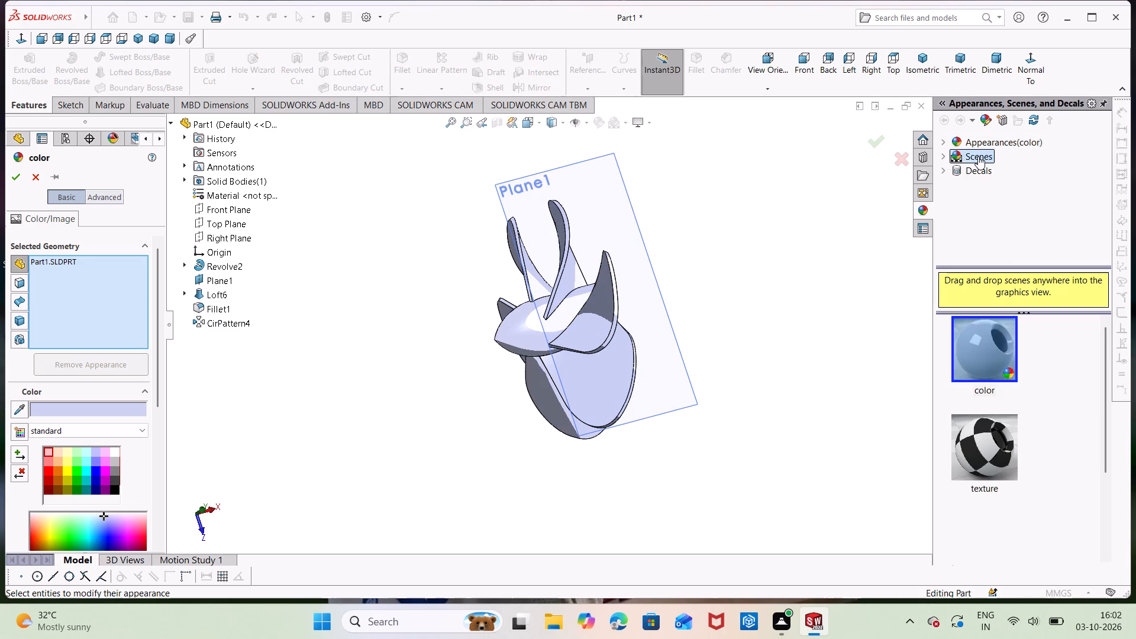
left_click(980, 172)
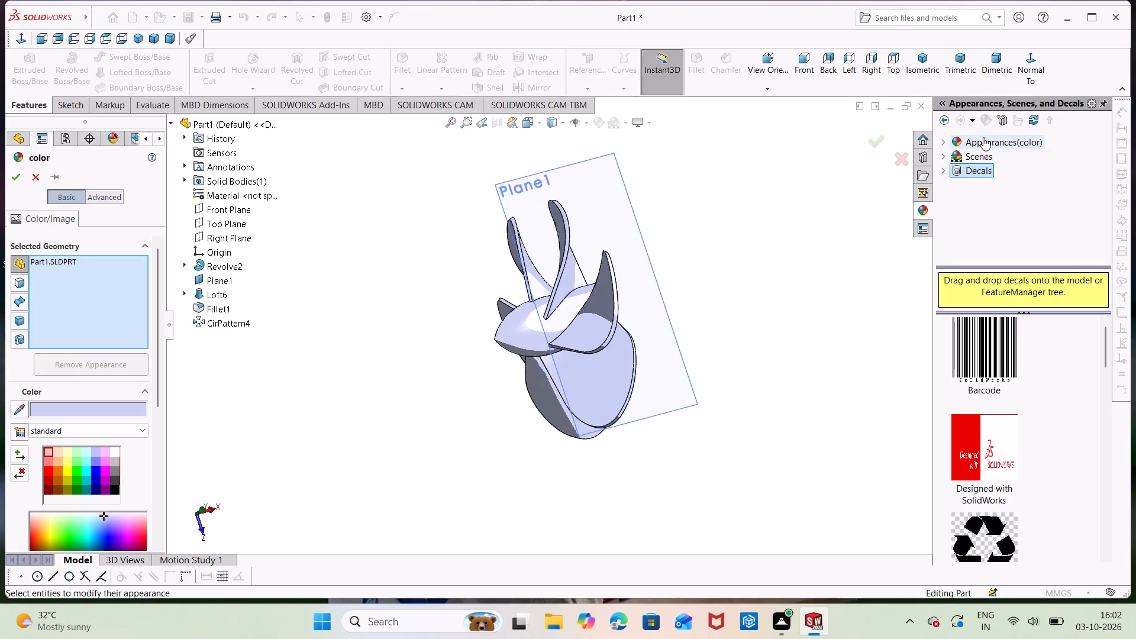
left_click(984, 137)
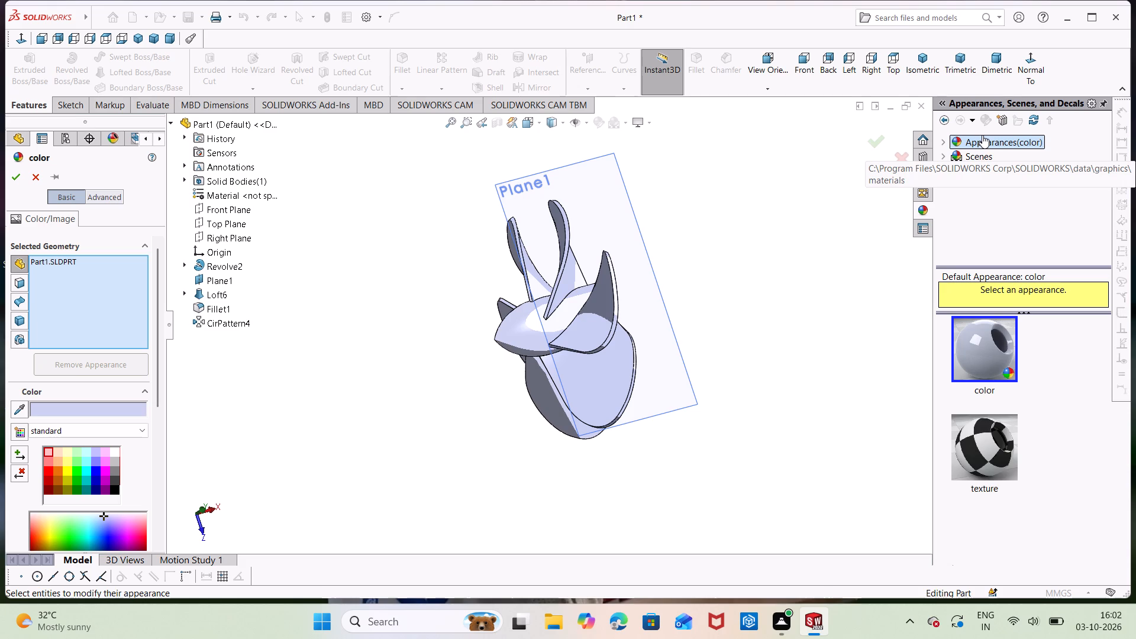
left_click(983, 143)
left_click(983, 143)
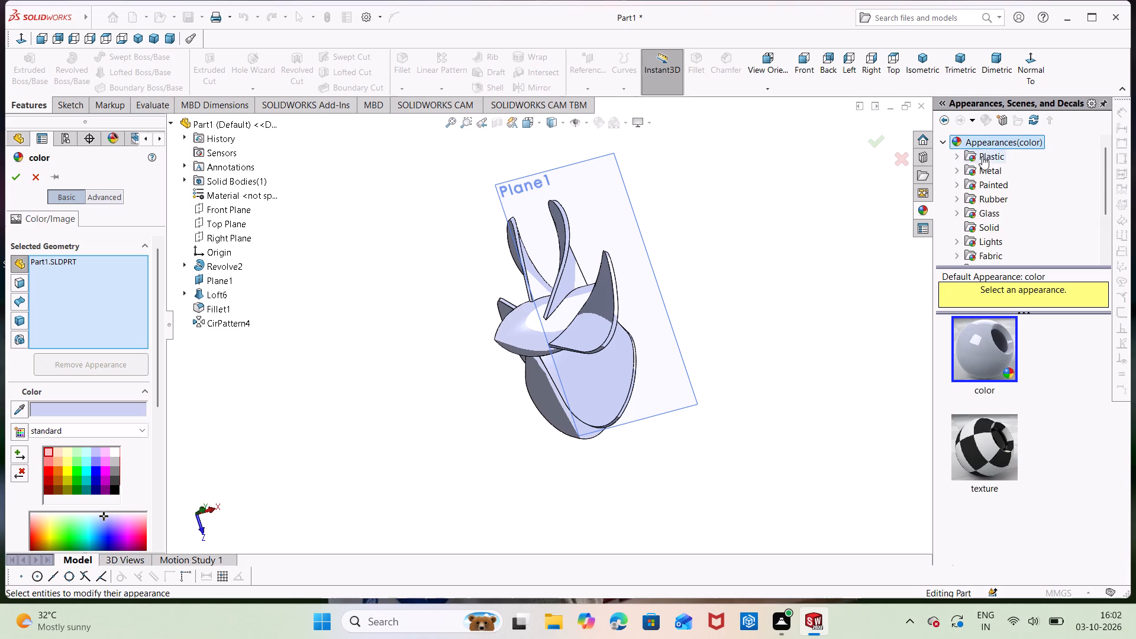
left_click(990, 166)
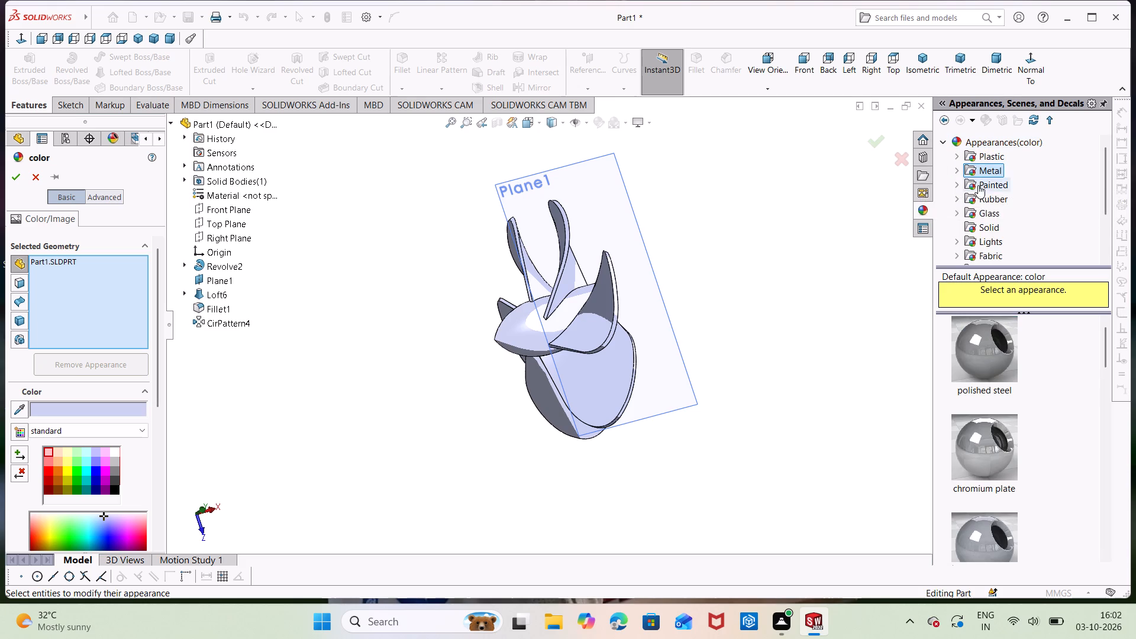
left_click_drag(1003, 364, 663, 353)
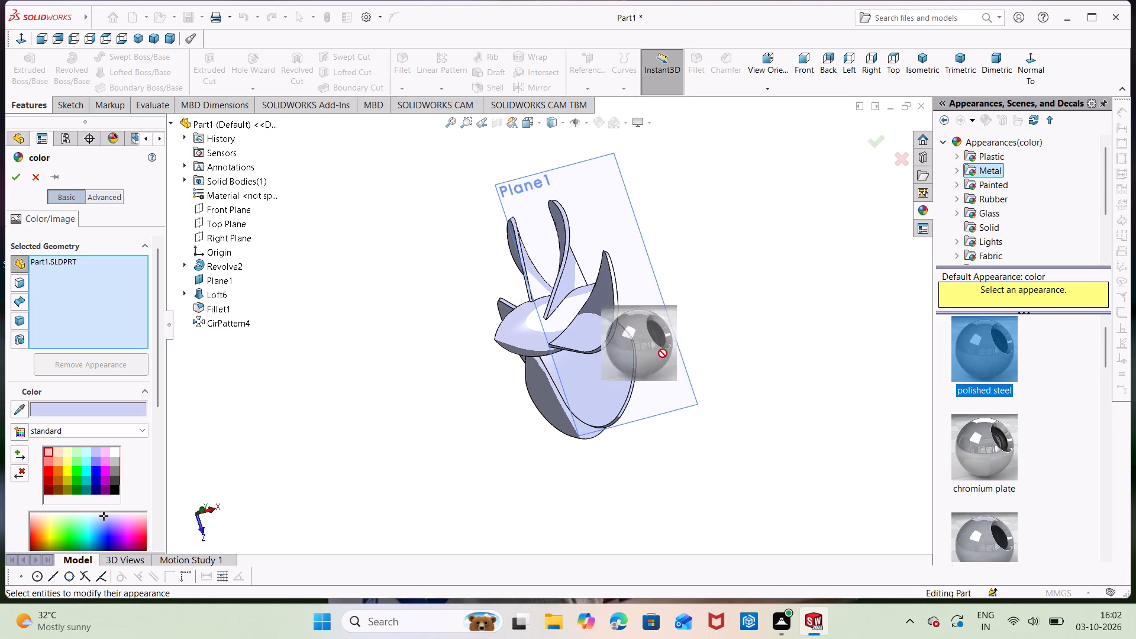
left_click_drag(663, 353, 643, 359)
left_click(727, 264)
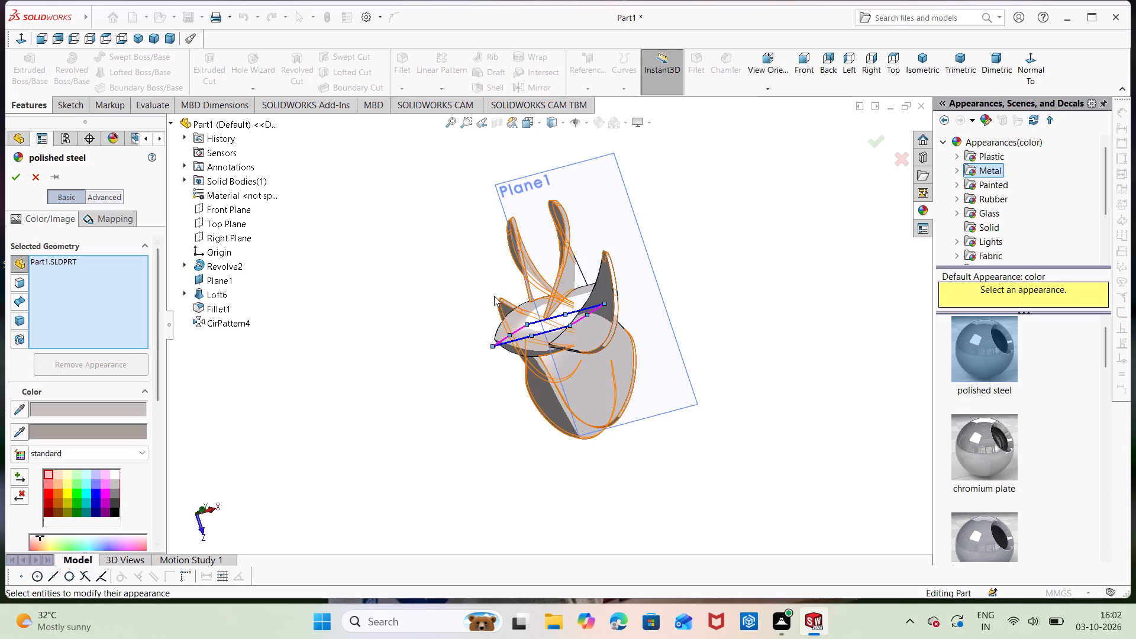
Accept the polished steel appearance for the whole part and finish the appearance edit.
left_click(214, 280)
left_click(215, 277)
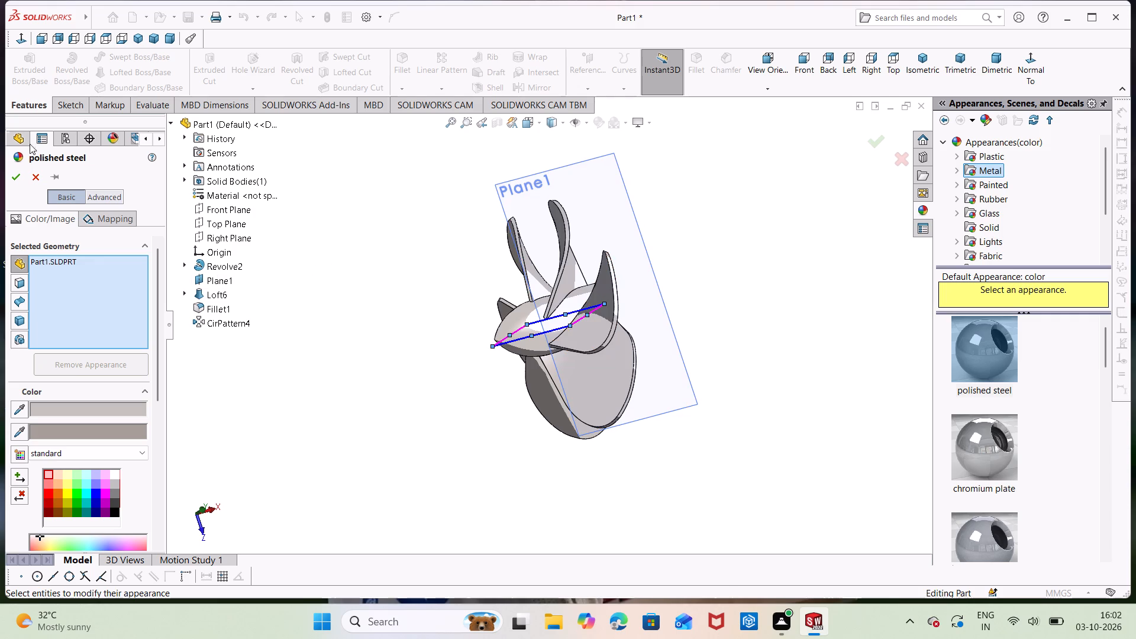
left_click(21, 178)
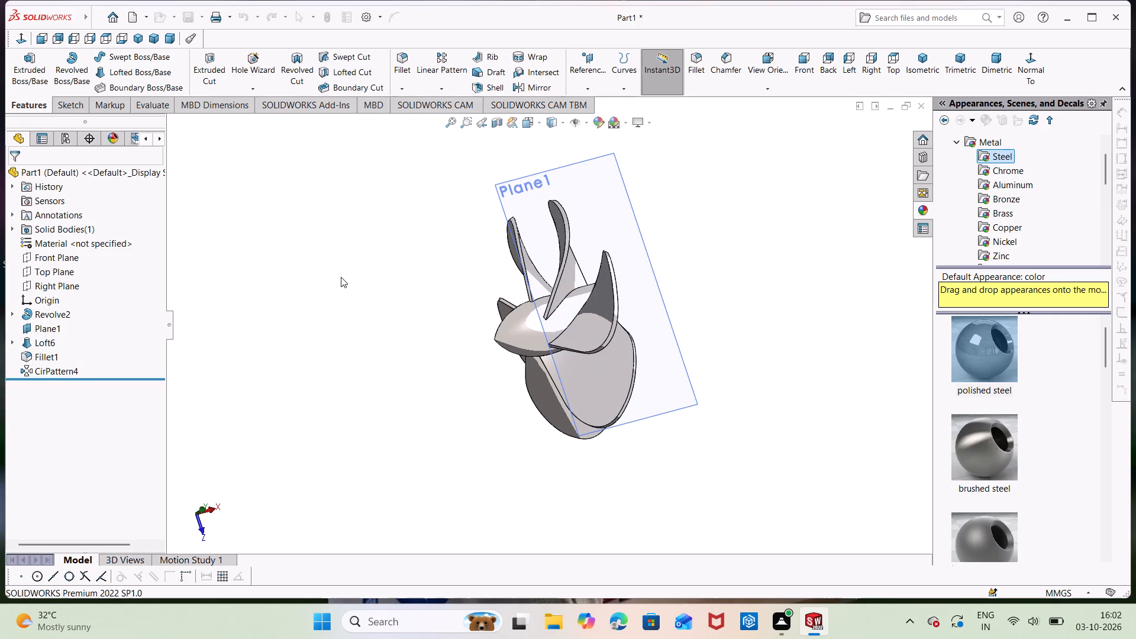
Hide the reference plane Plane1 so that only the propeller is displayed.
left_click(591, 196)
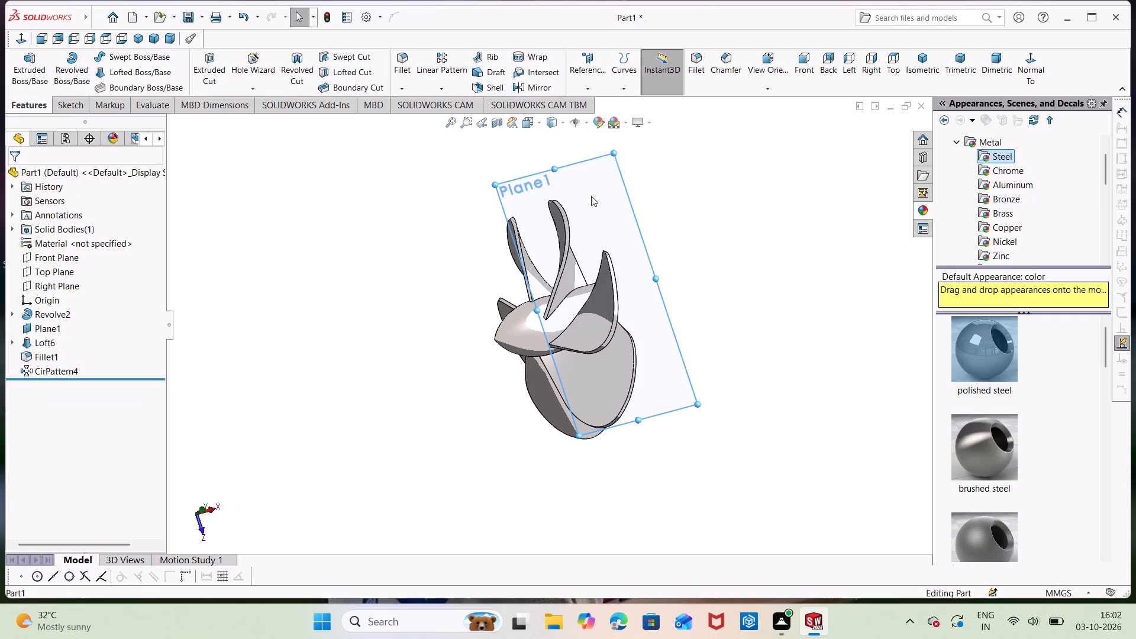
left_click(662, 162)
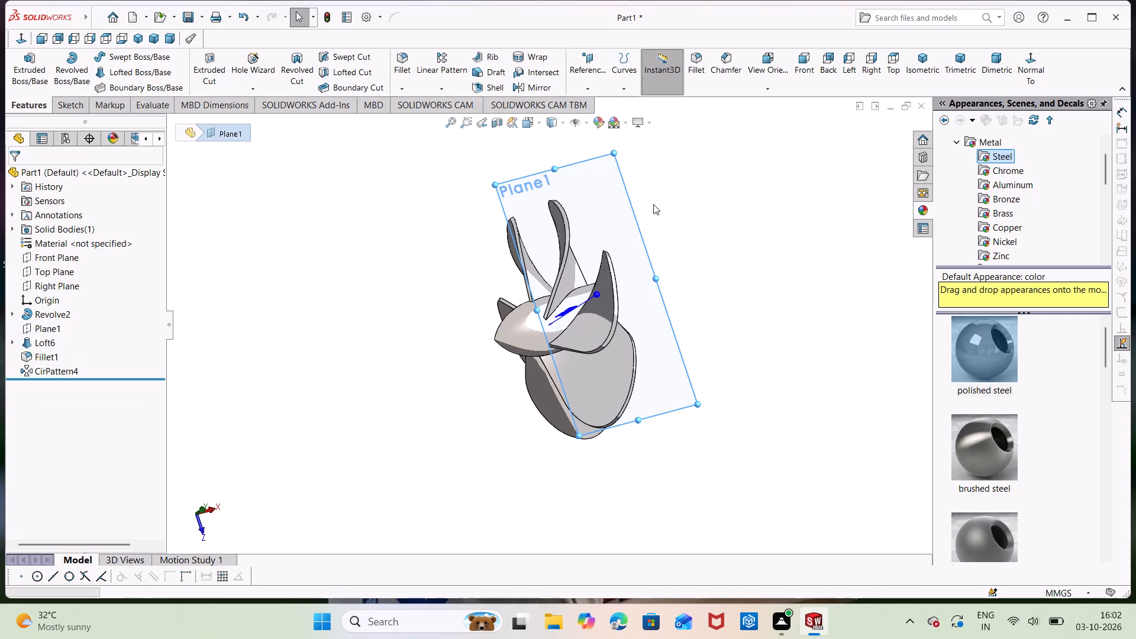
Examine the polished steel propeller's blades and hub from the front, side, back and isometric directions.
middle_click_drag(658, 244, 657, 410)
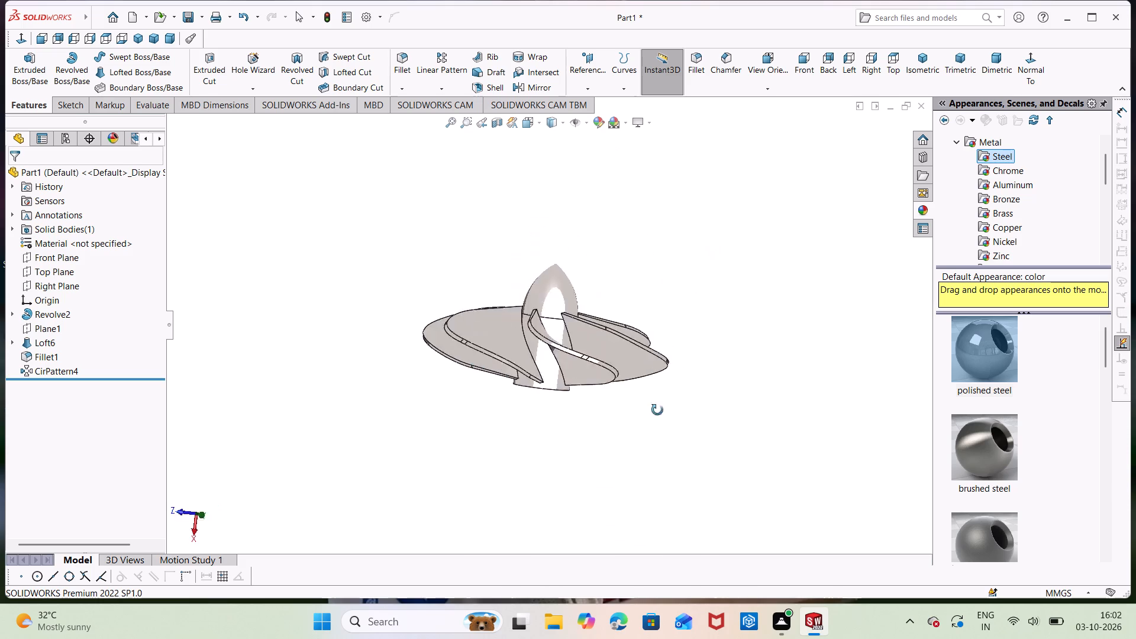
middle_click_drag(657, 410, 435, 477)
middle_click_drag(534, 367, 603, 475)
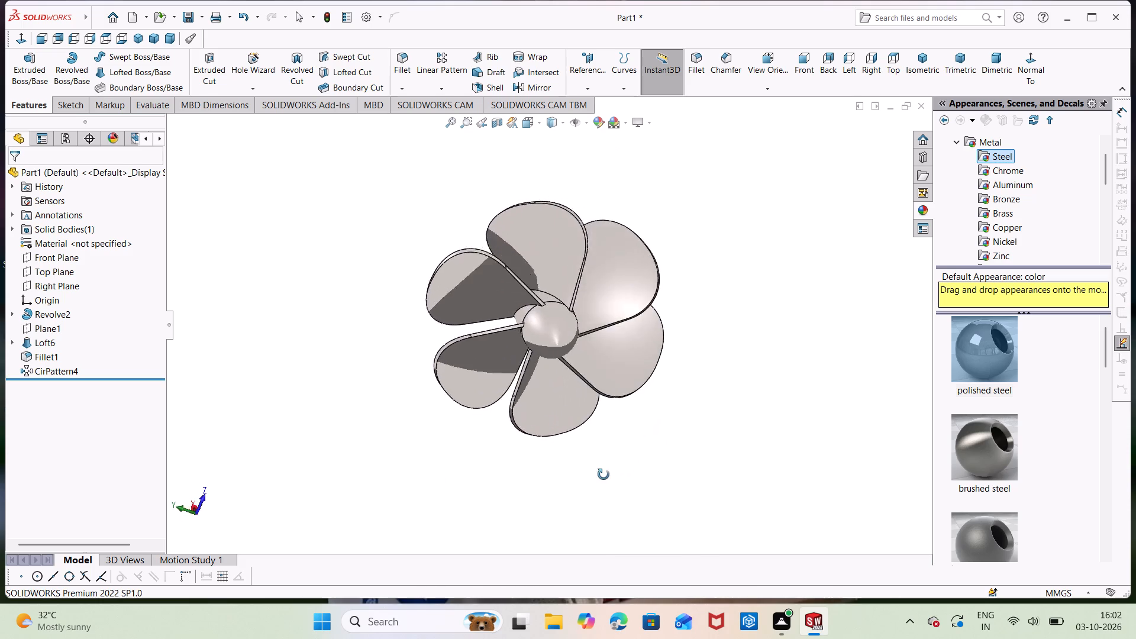
middle_click_drag(603, 475, 645, 433)
key("ctrl+7")
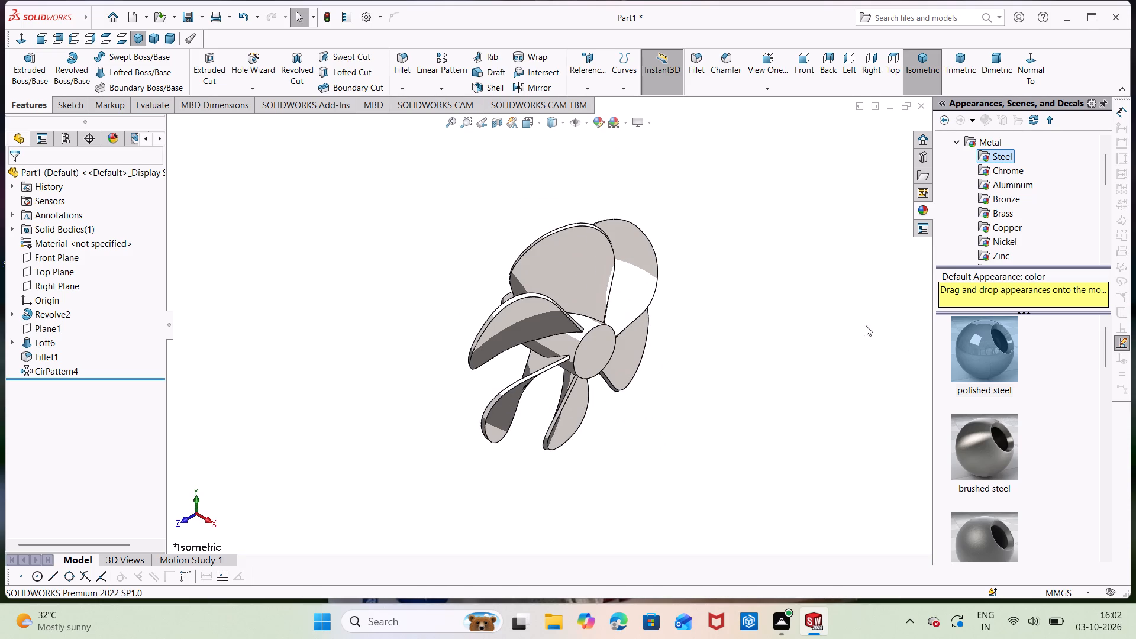
middle_click_drag(712, 379, 930, 409)
scroll(702, 438, "down", 1)
middle_click_drag(702, 443, 638, 502)
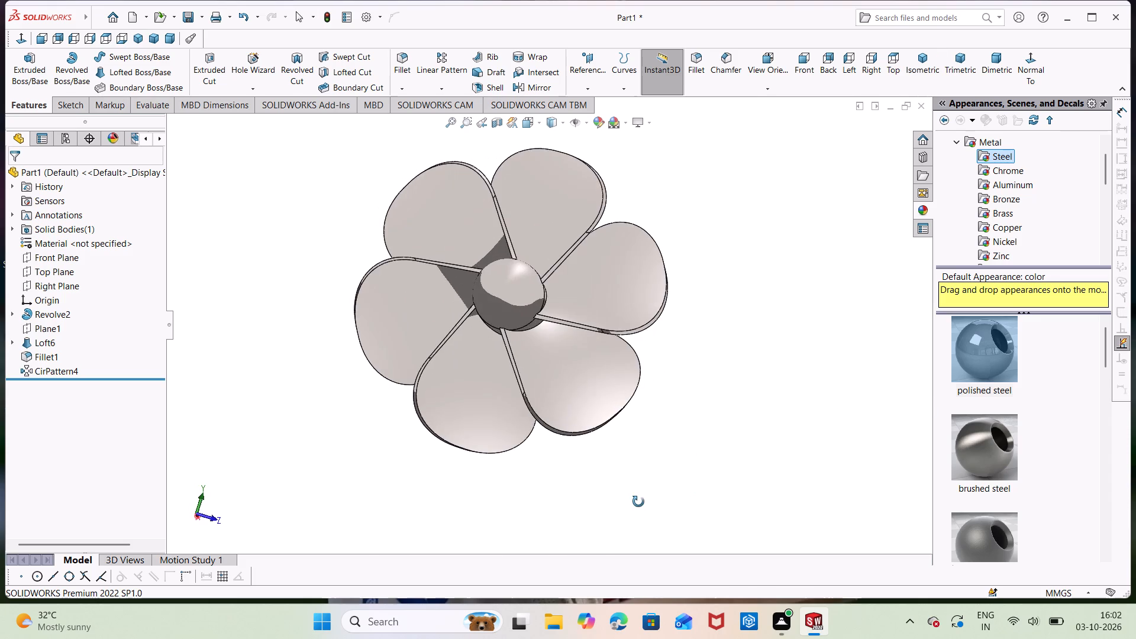
middle_click_drag(638, 502, 634, 501)
middle_click_drag(614, 465, 564, 489)
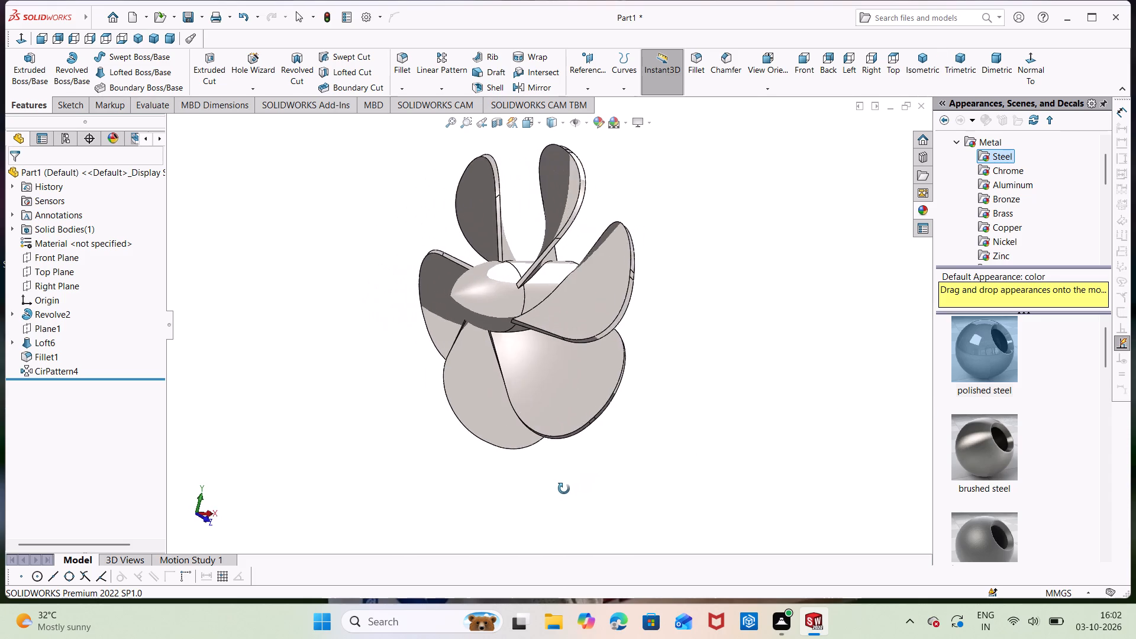
middle_click_drag(564, 489, 711, 431)
middle_click_drag(710, 428, 629, 456)
middle_click_drag(696, 354, 695, 359)
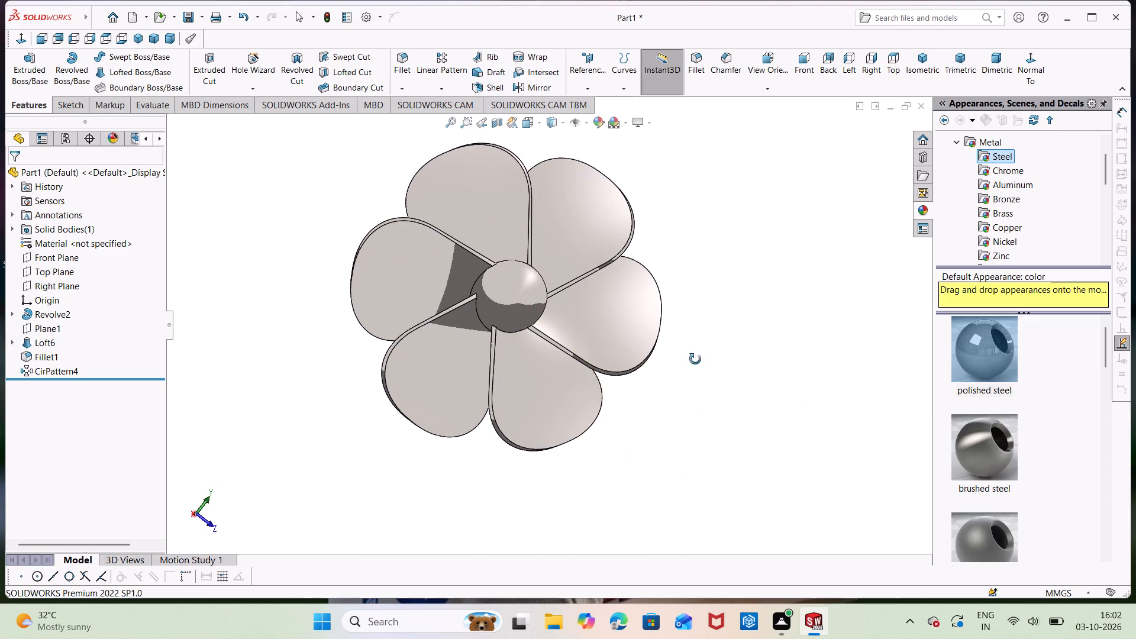
middle_click_drag(695, 359, 598, 253)
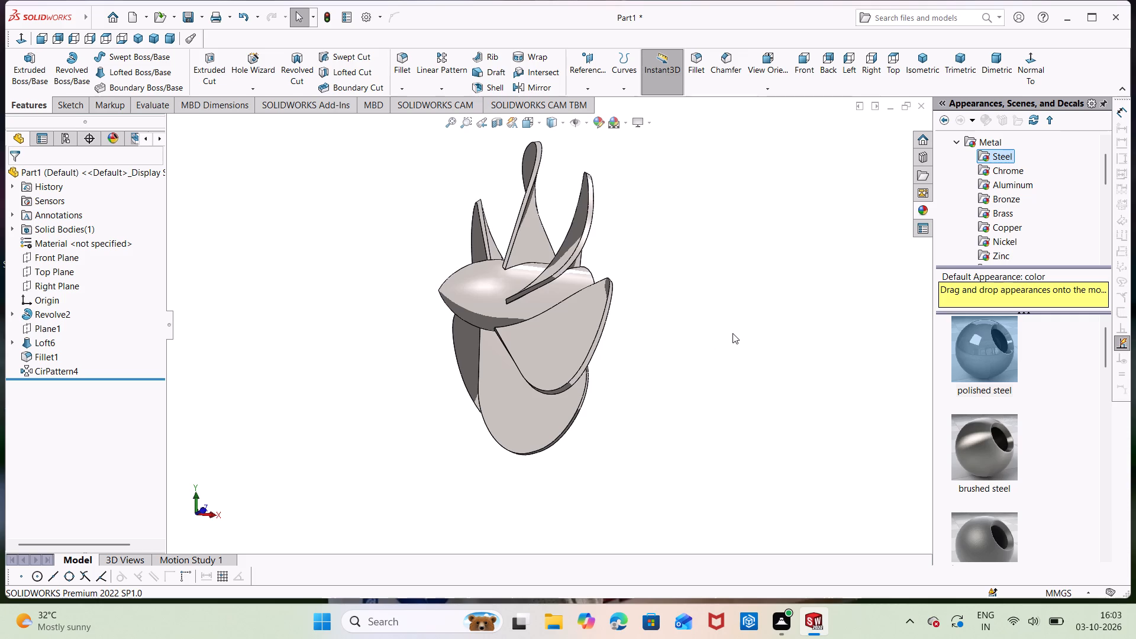
Save the part as s1 in the Documents folder as a SOLIDWORKS Part file.
key("ctrl+s")
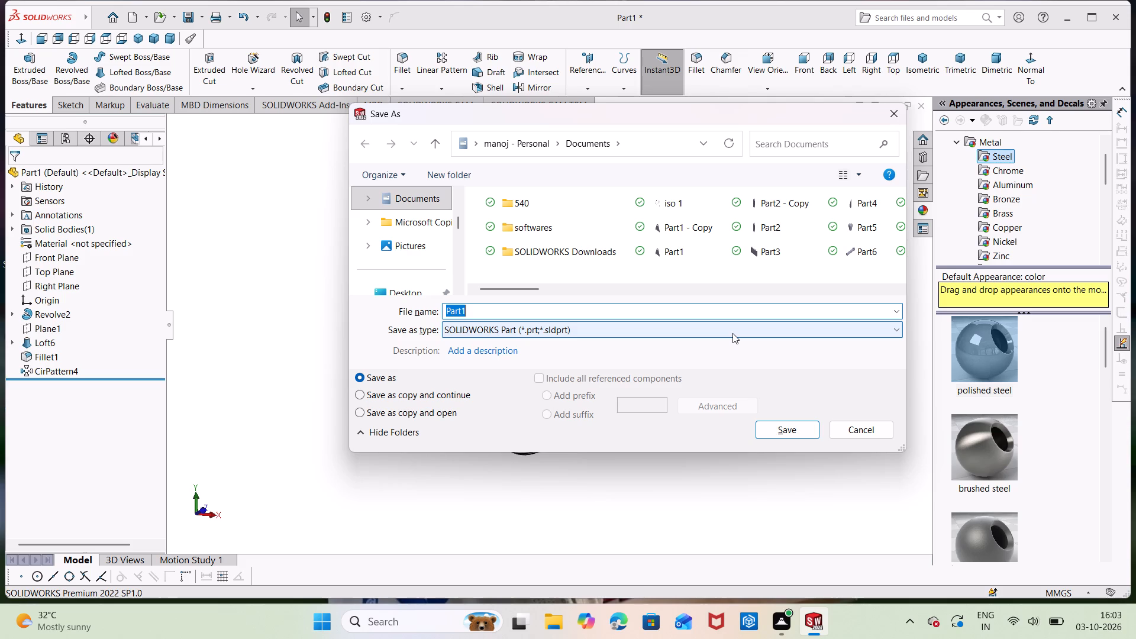
key("BackSpace")
type("s1")
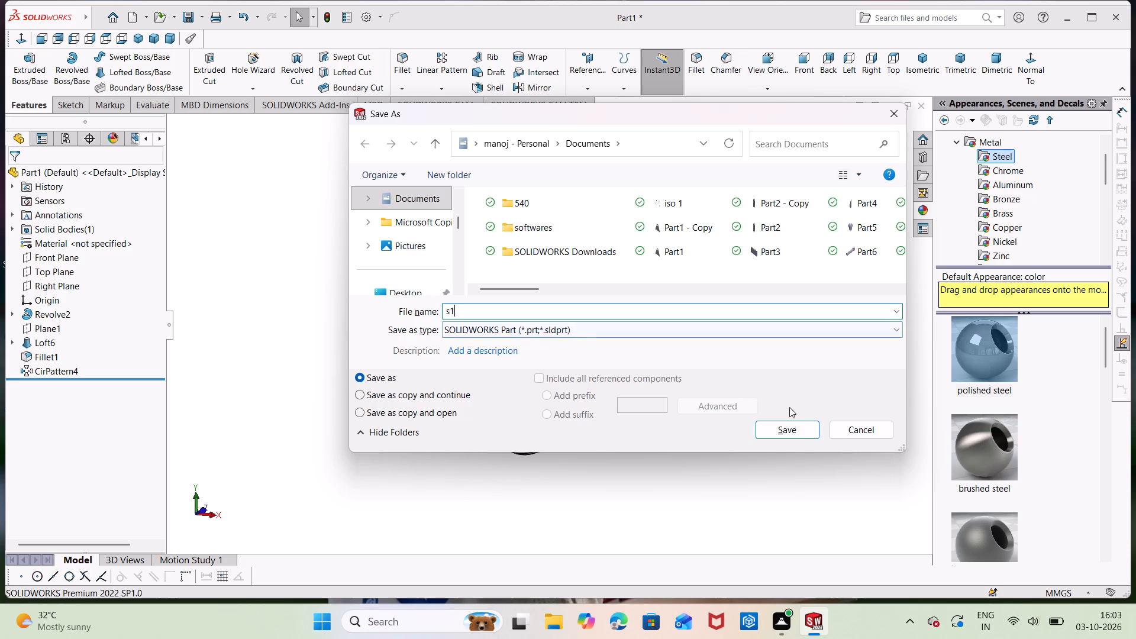
left_click(799, 437)
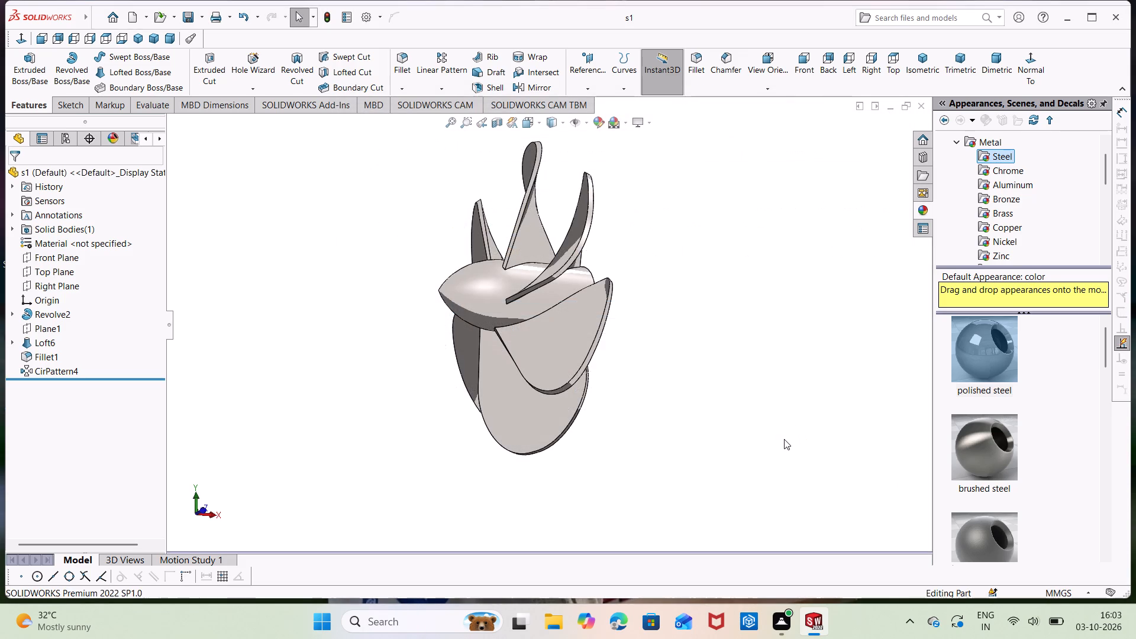